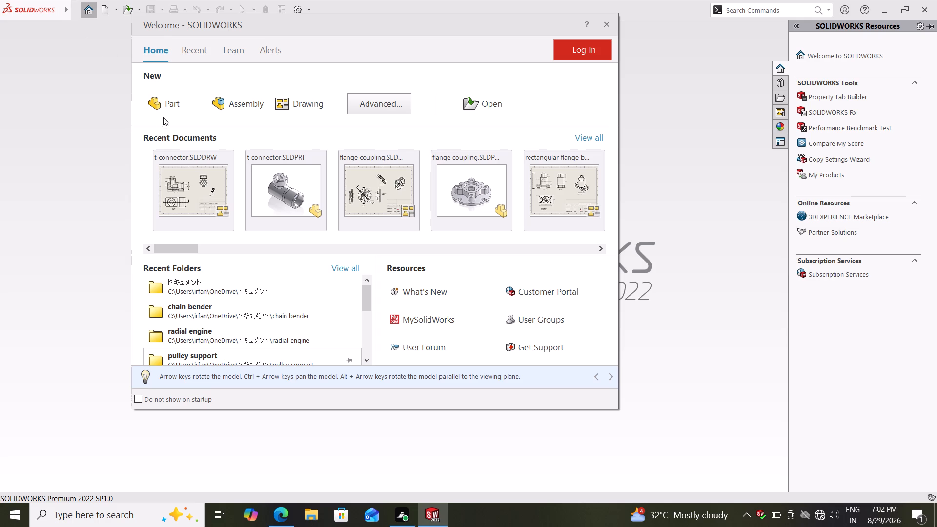
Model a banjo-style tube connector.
Create a new part document.
click(167, 103)
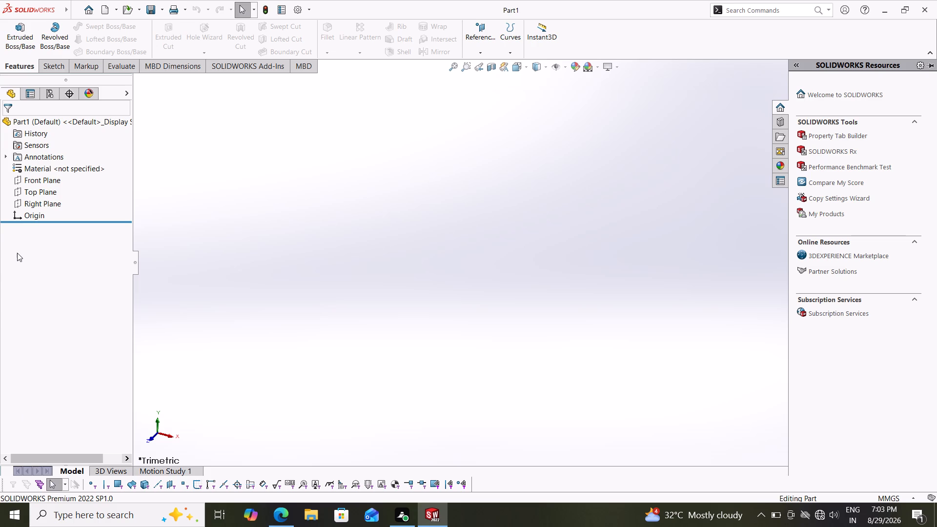
Start a sketch on the Right Plane and draw a circle centred on the origin with a radius of about 51 mm.
click(27, 208)
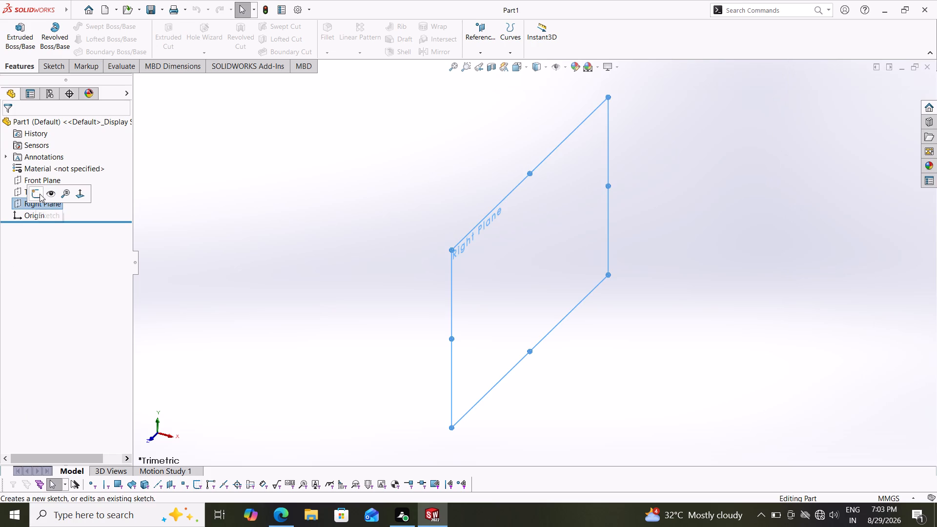
click(40, 193)
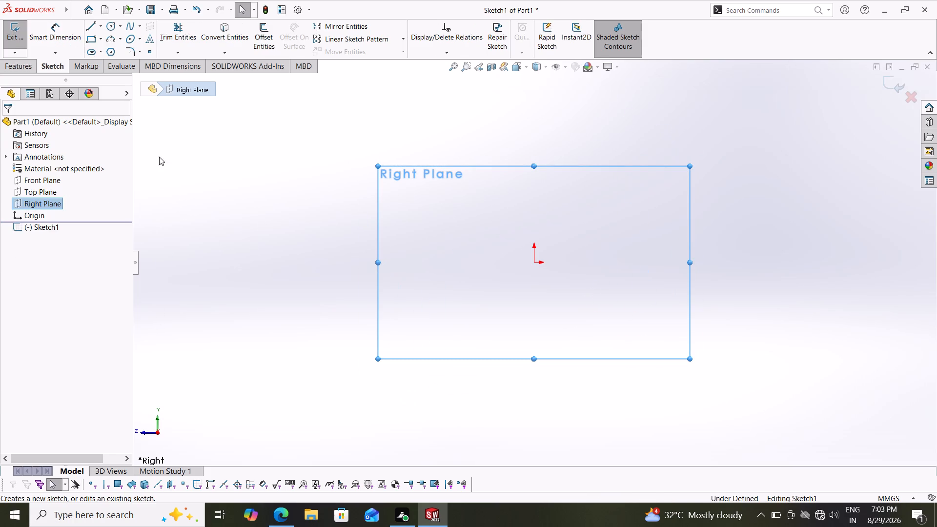
click(107, 27)
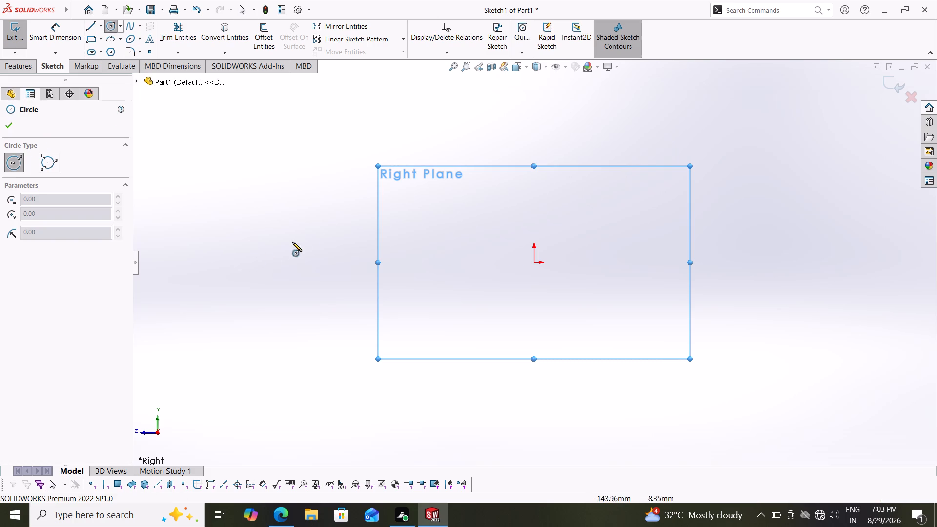
click(533, 263)
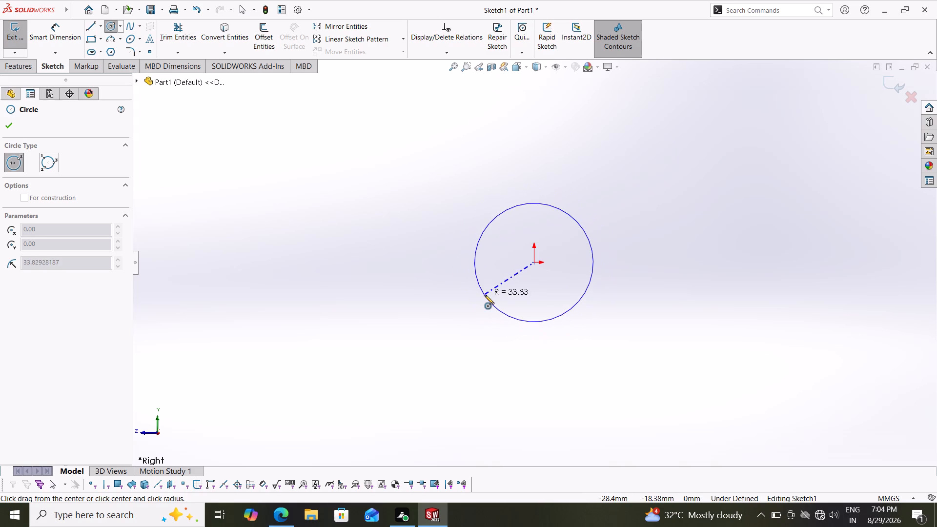
click(455, 306)
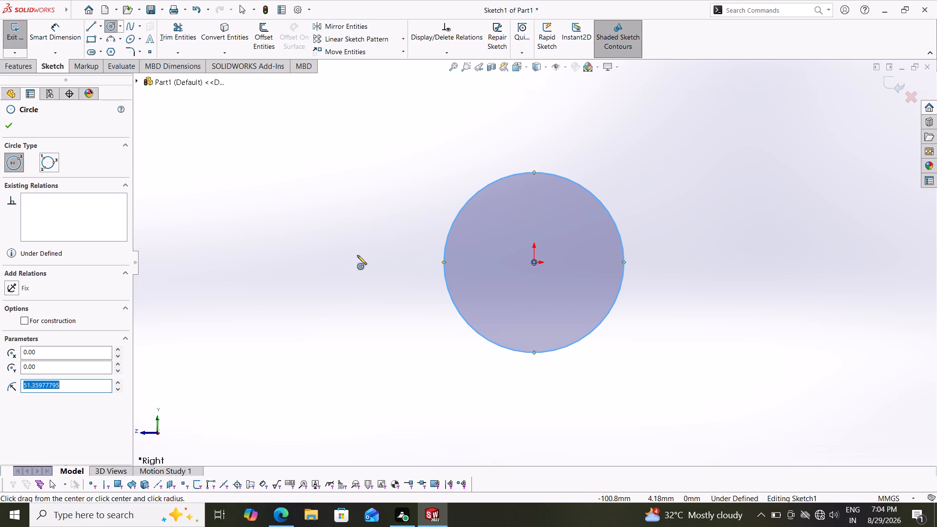
Dimension the diameter of the circle centred on the origin.
click(61, 33)
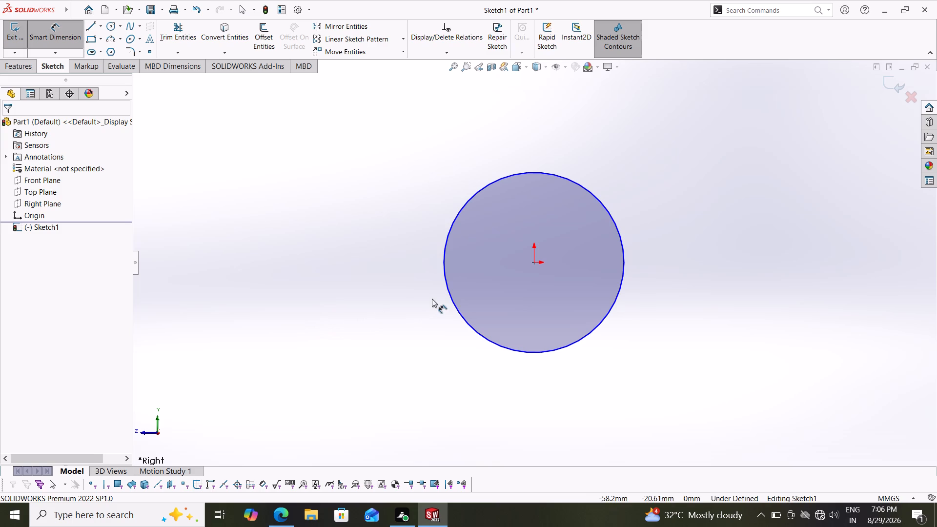
click(450, 290)
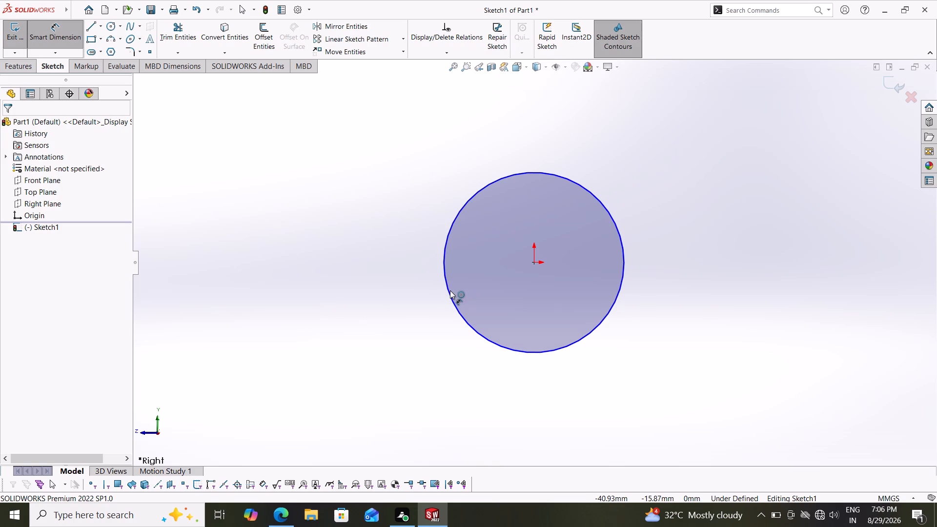
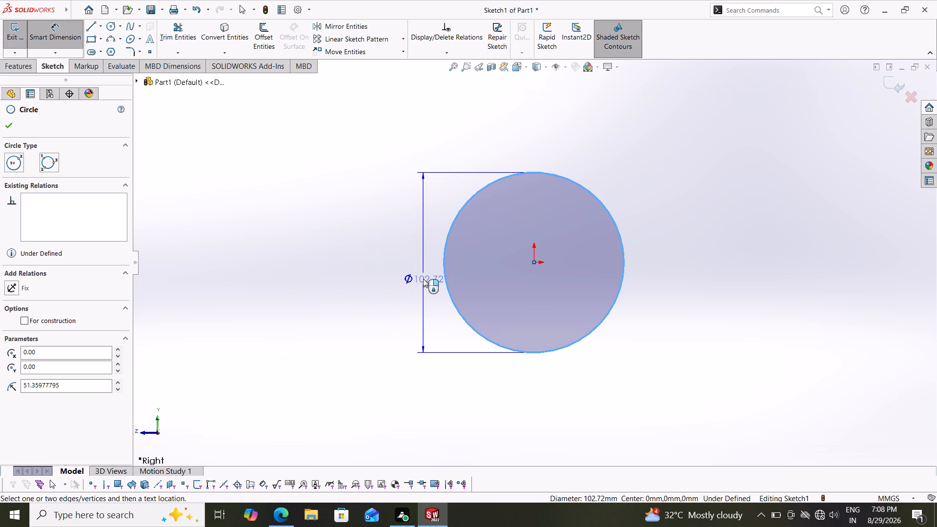
Place the diameter dimension beside the circle and set it to 12 mm.
click(423, 279)
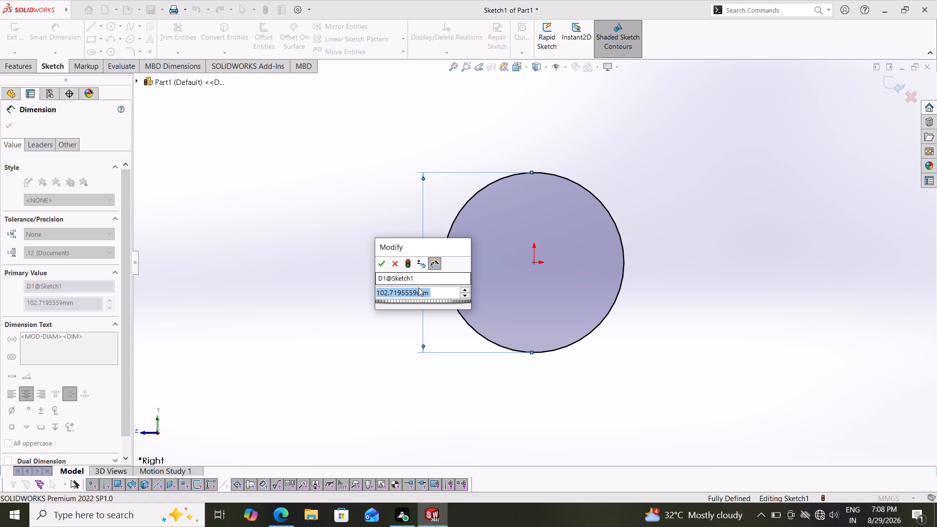
text(12)
key(Return)
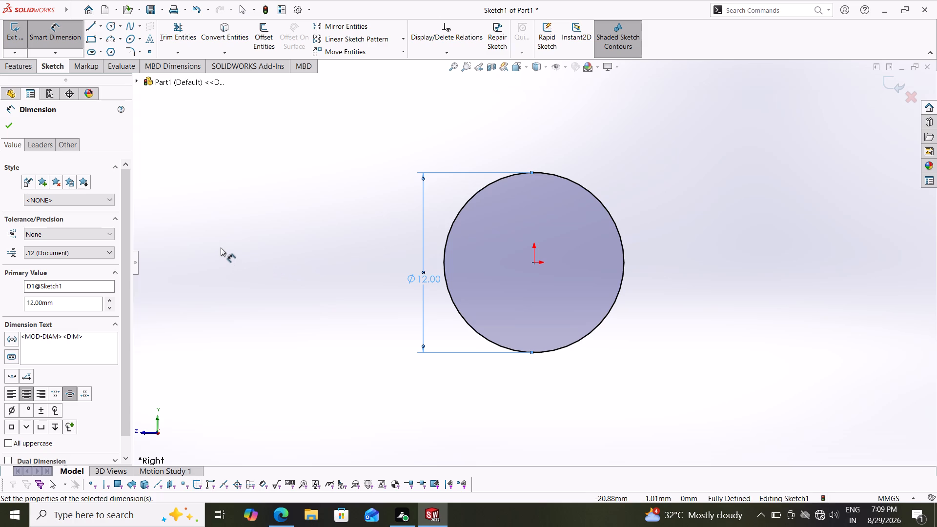
Extrude the circle as a boss with a blind depth of 9 mm in the reversed direction from the sketch plane.
click(30, 63)
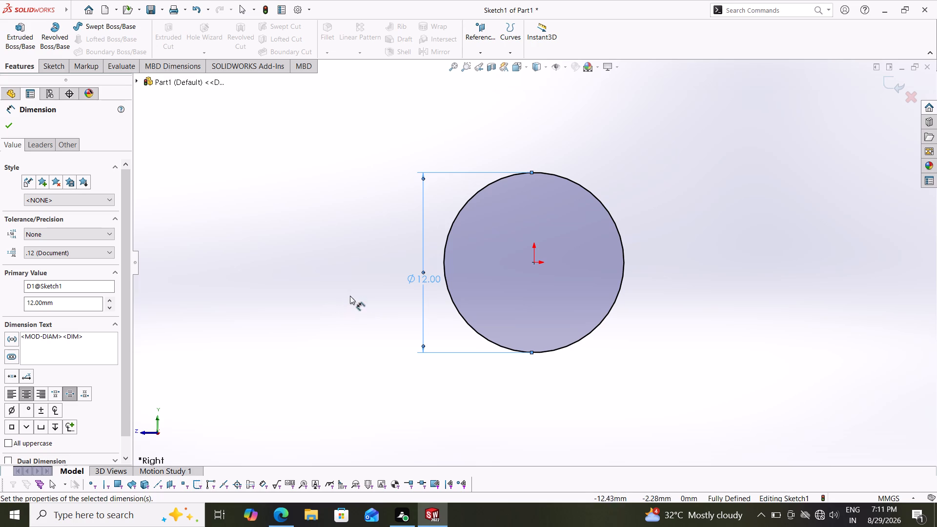
double_click(420, 281)
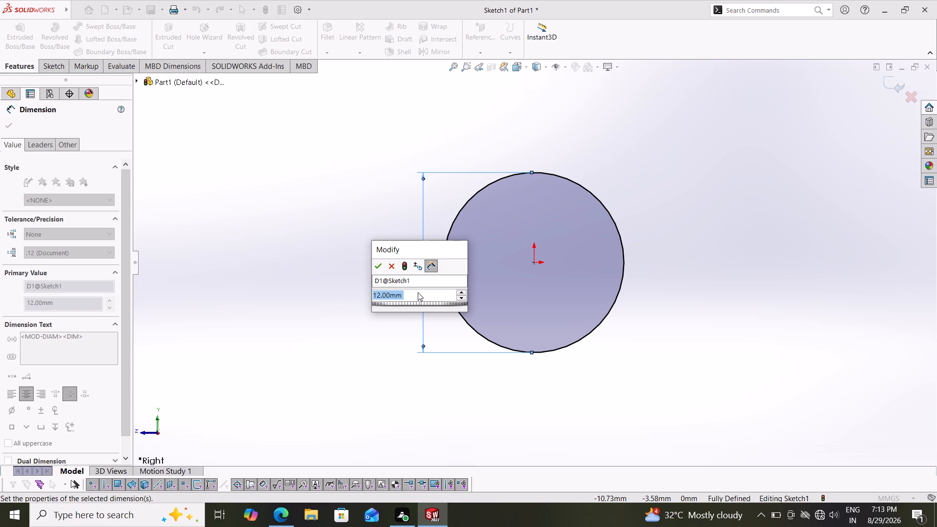
click(392, 266)
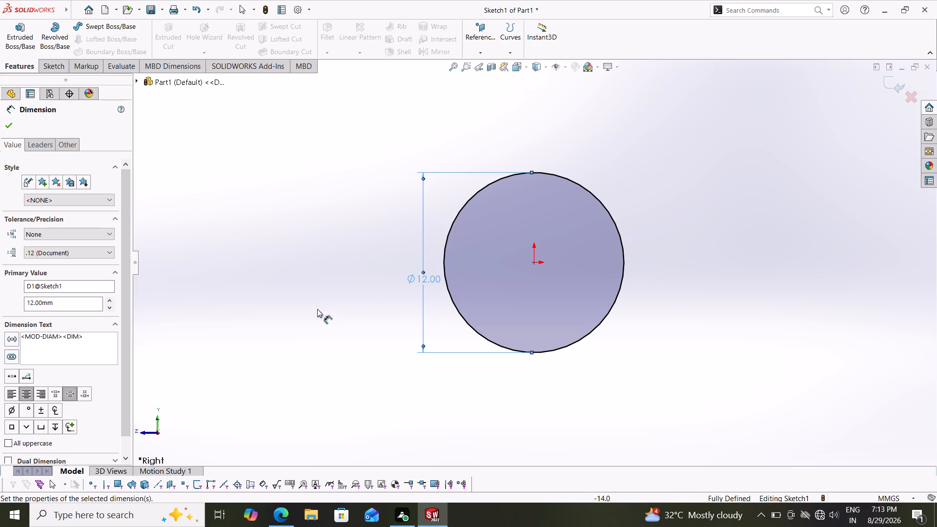
click(14, 26)
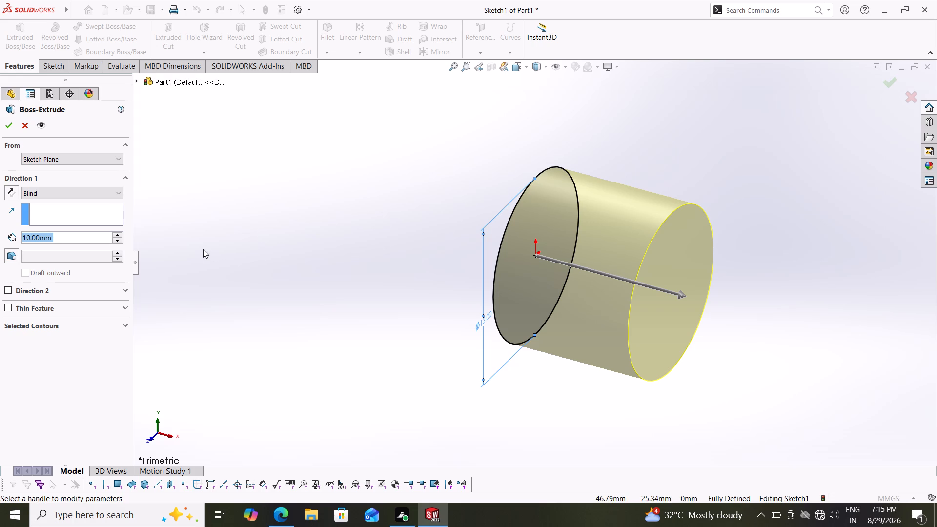
key(9)
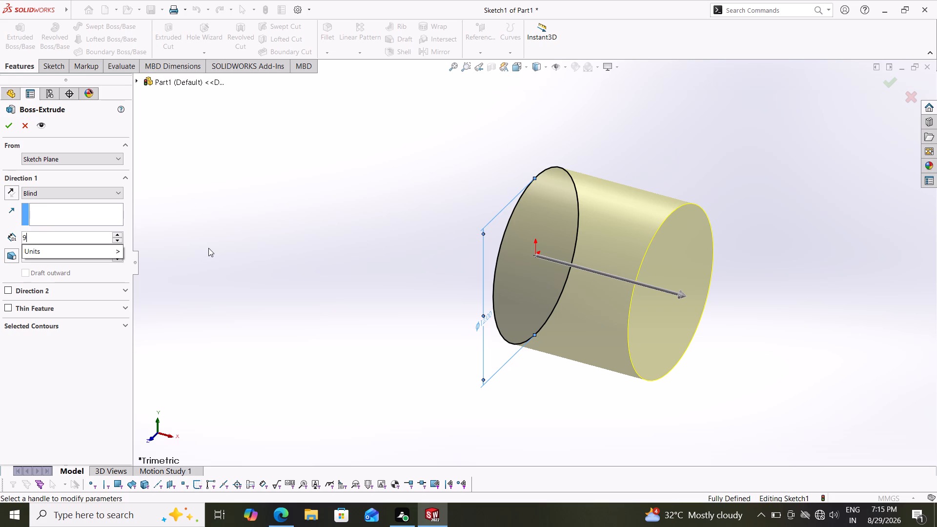
key(Return)
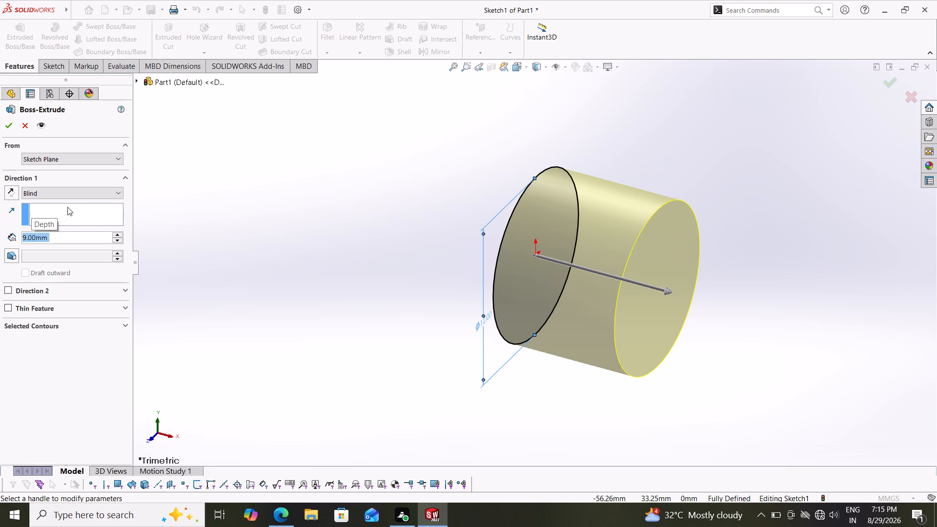
click(13, 195)
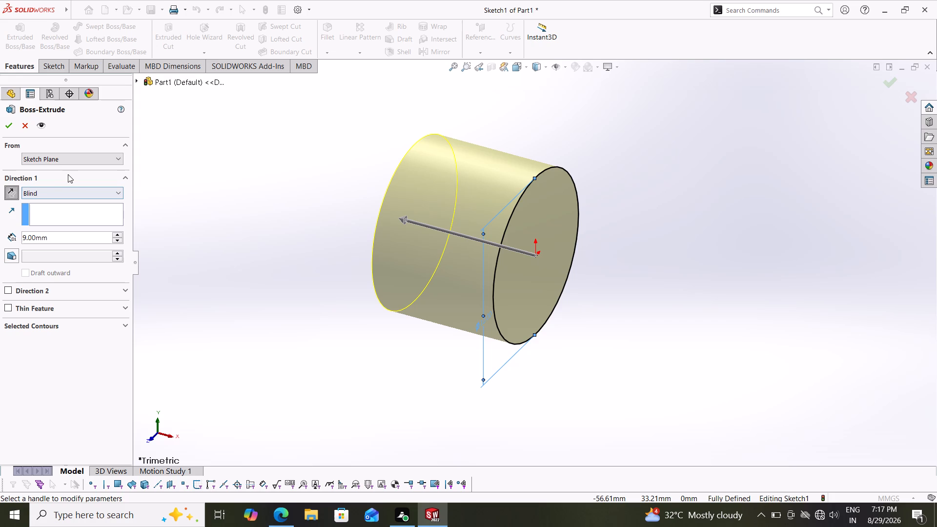
click(9, 123)
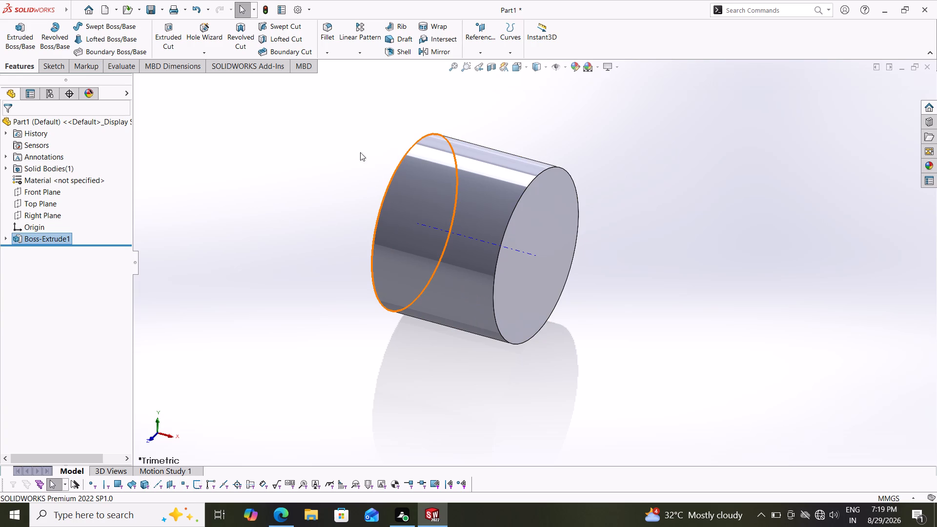
Chamfer the cylinder's circular edge at the sketch-plane end with a 1 mm distance and 45° angle.
click(331, 49)
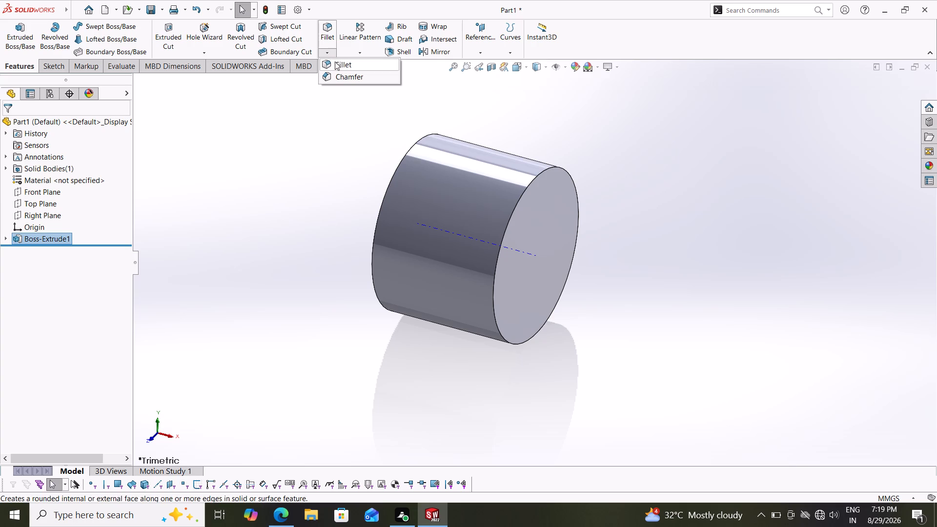
click(336, 74)
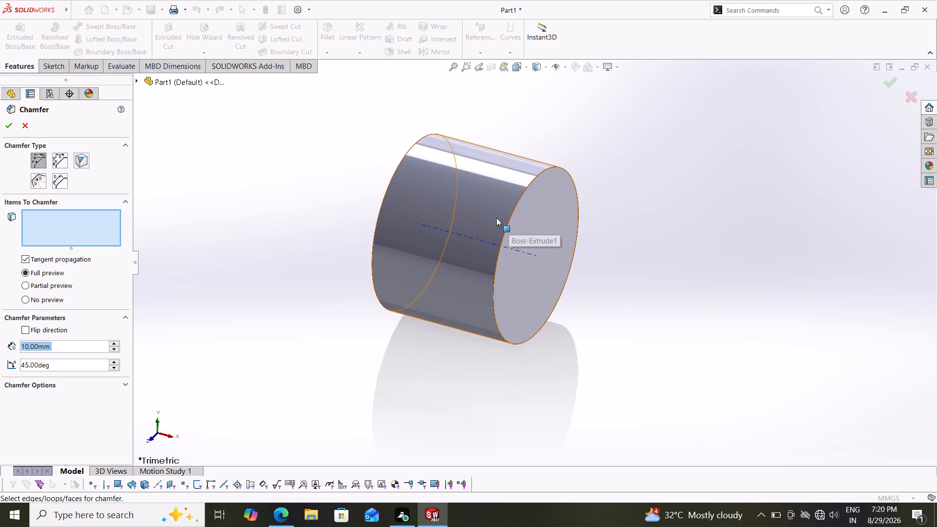
click(507, 225)
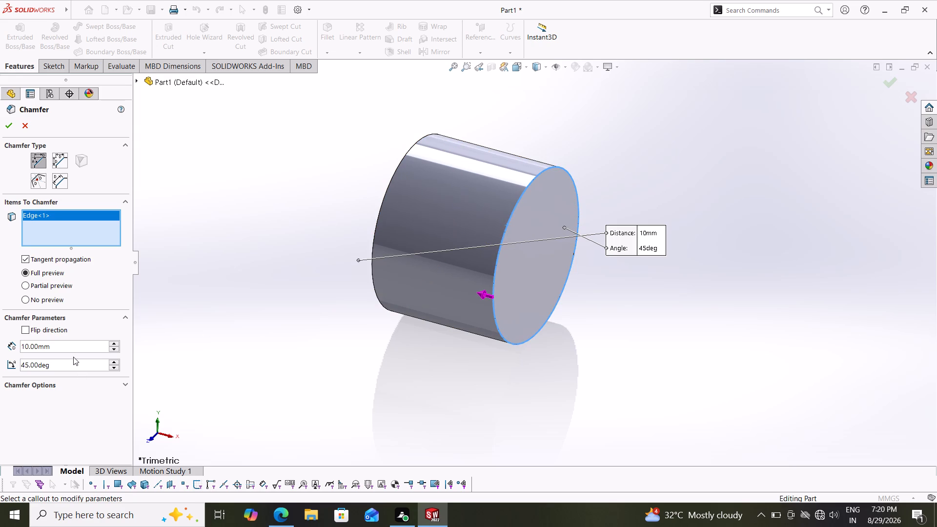
drag(73, 347, 0, 362)
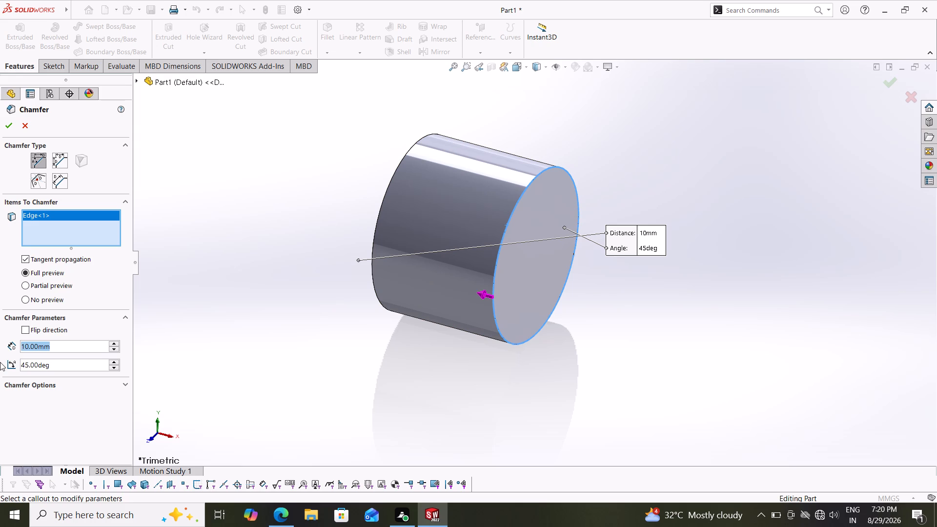
key(1)
key(Return)
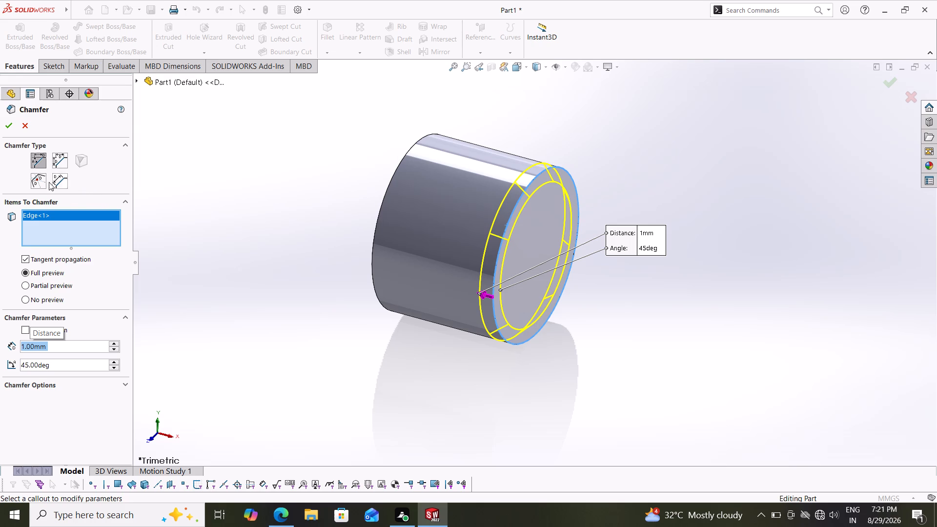
click(13, 129)
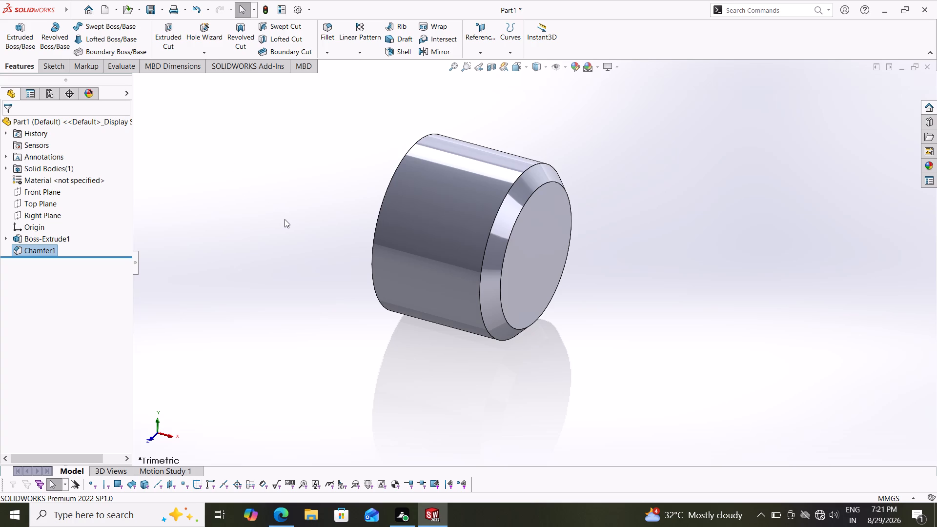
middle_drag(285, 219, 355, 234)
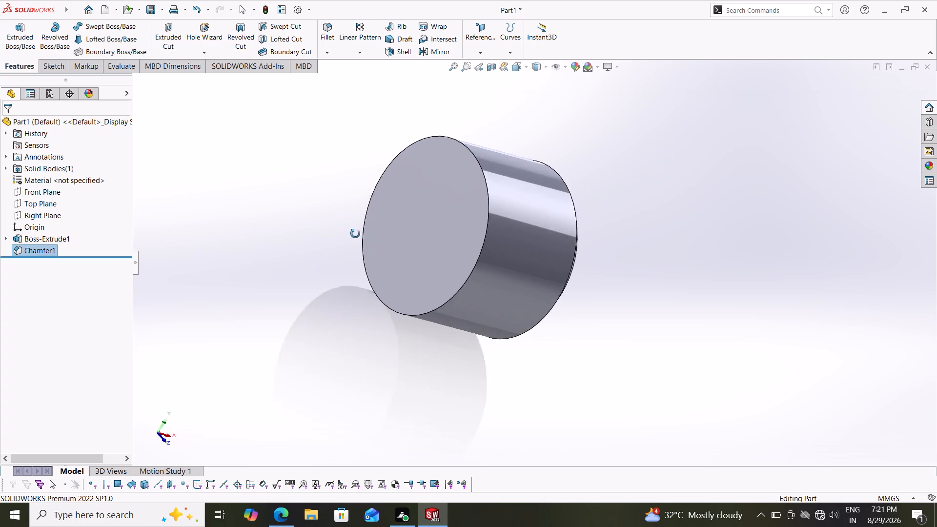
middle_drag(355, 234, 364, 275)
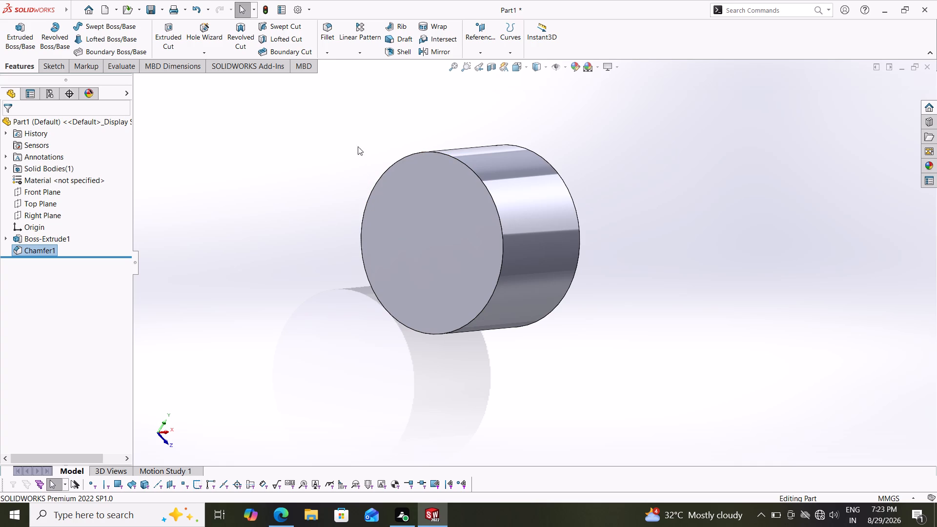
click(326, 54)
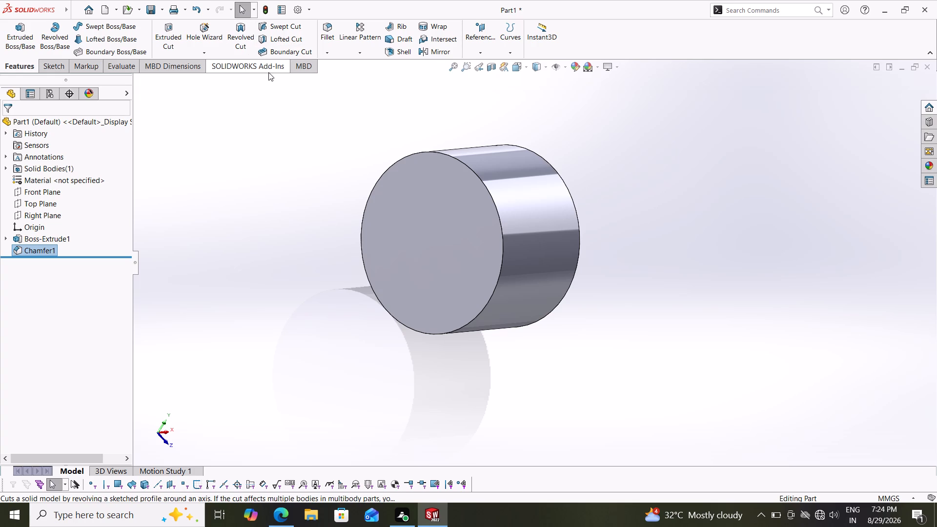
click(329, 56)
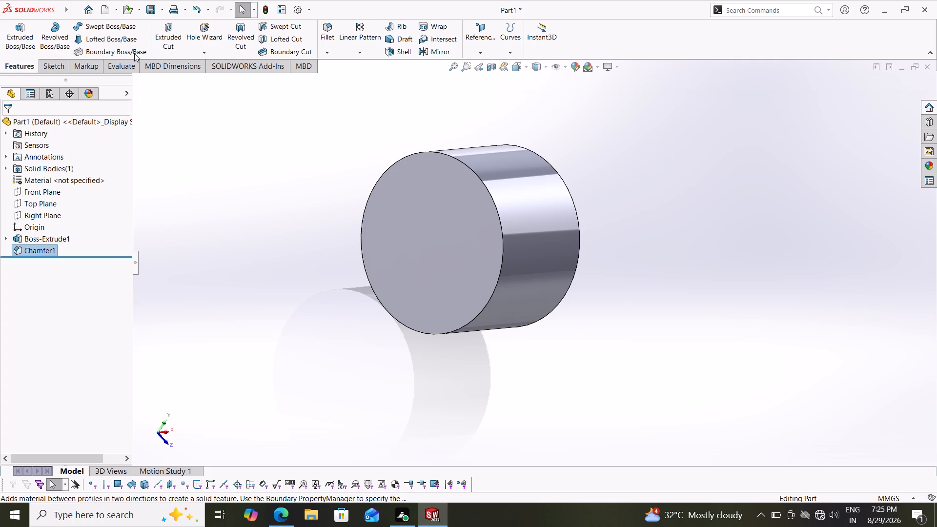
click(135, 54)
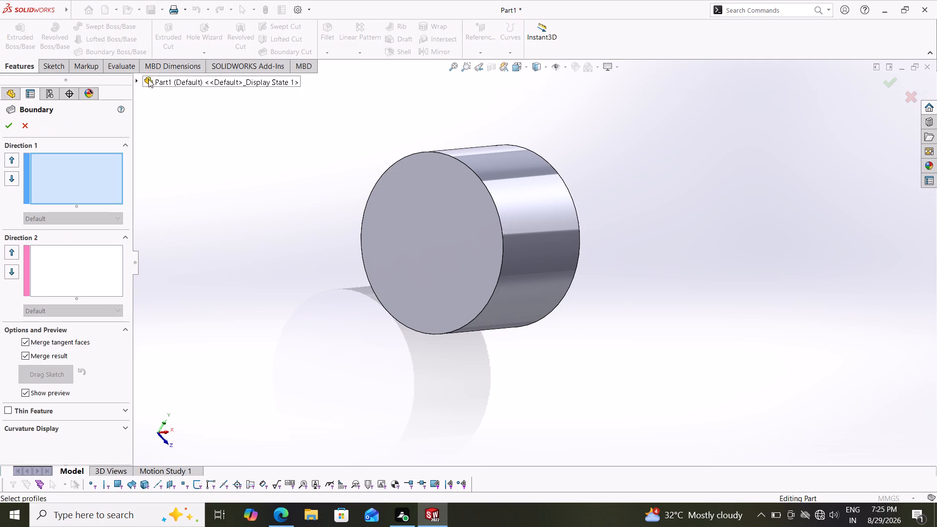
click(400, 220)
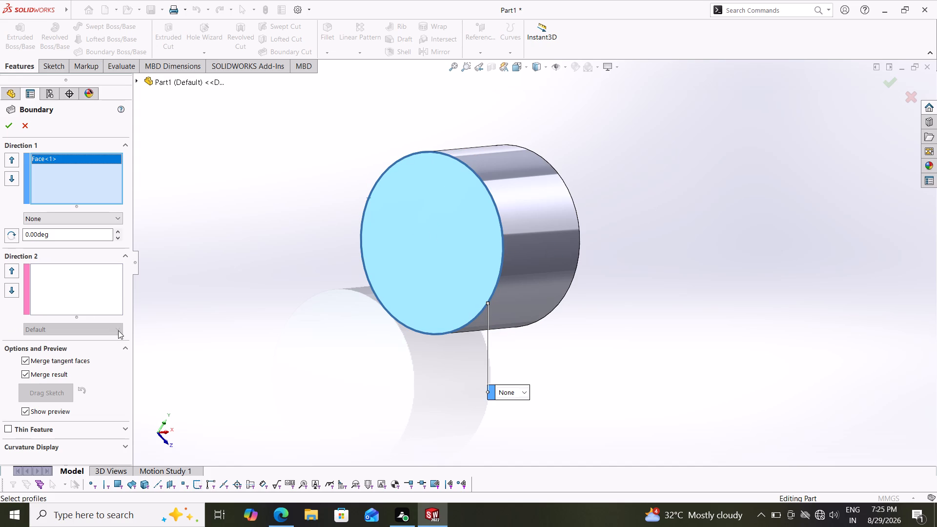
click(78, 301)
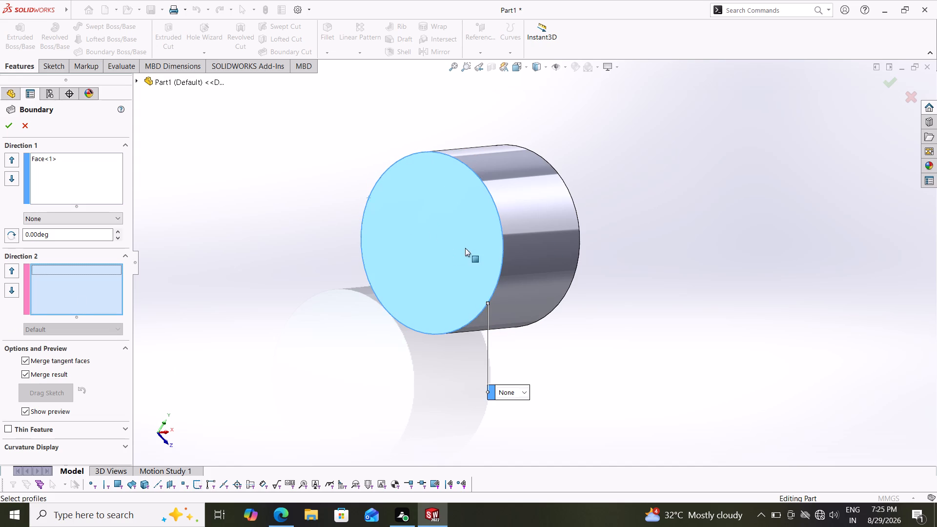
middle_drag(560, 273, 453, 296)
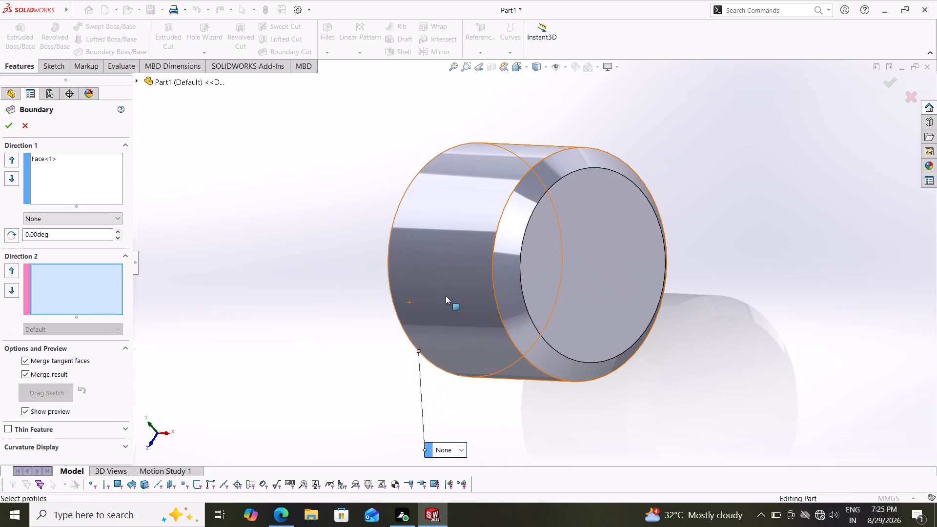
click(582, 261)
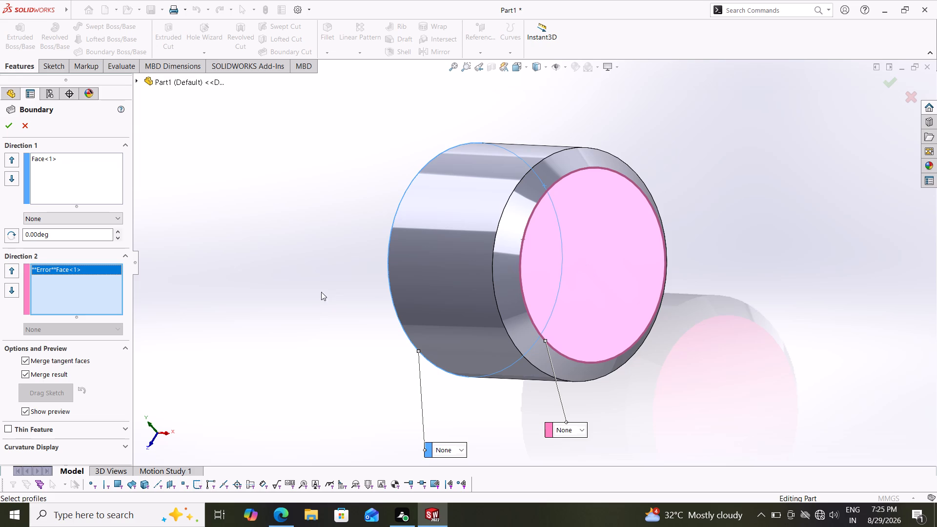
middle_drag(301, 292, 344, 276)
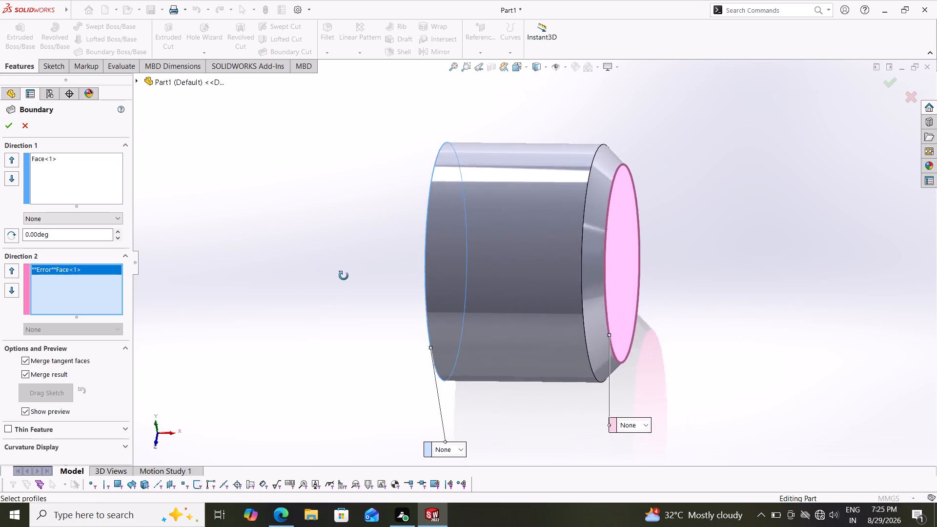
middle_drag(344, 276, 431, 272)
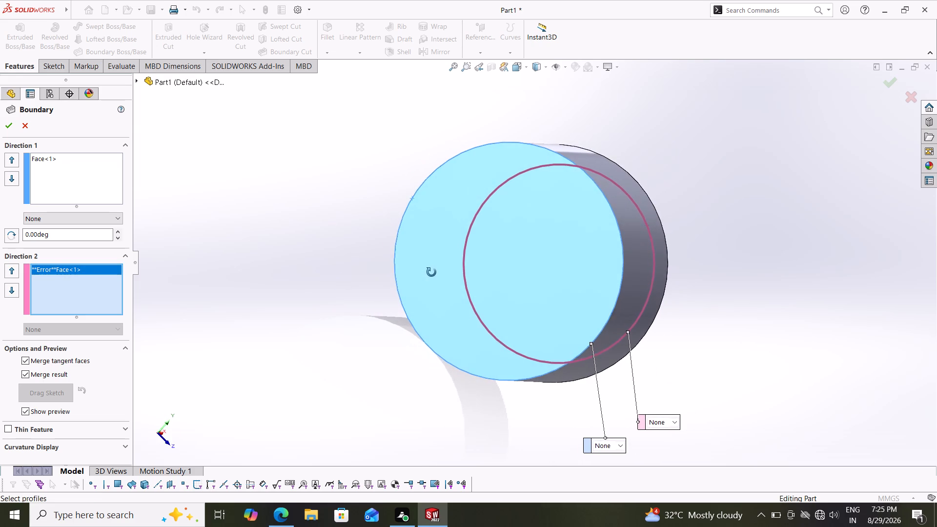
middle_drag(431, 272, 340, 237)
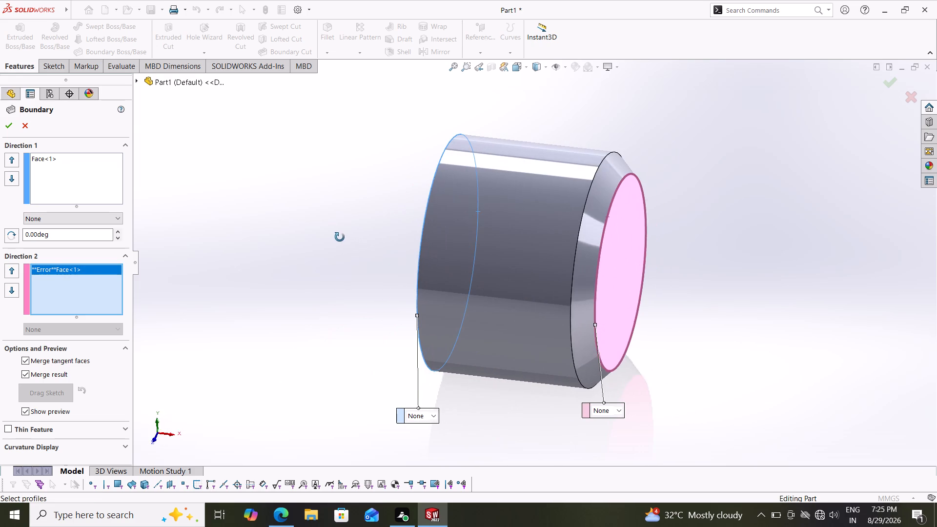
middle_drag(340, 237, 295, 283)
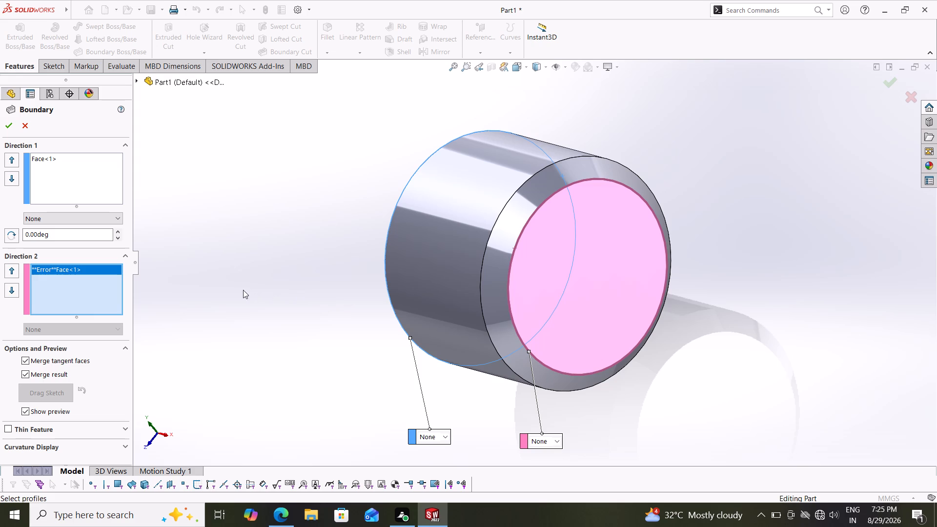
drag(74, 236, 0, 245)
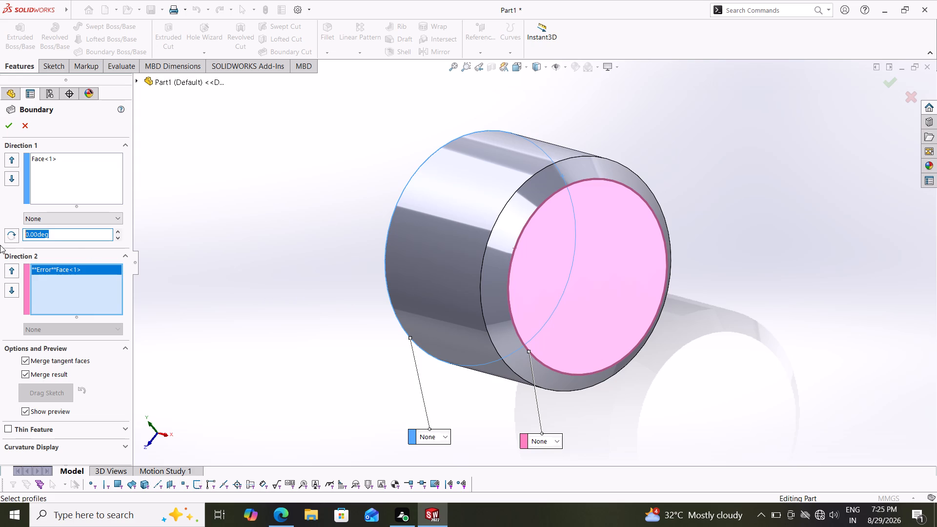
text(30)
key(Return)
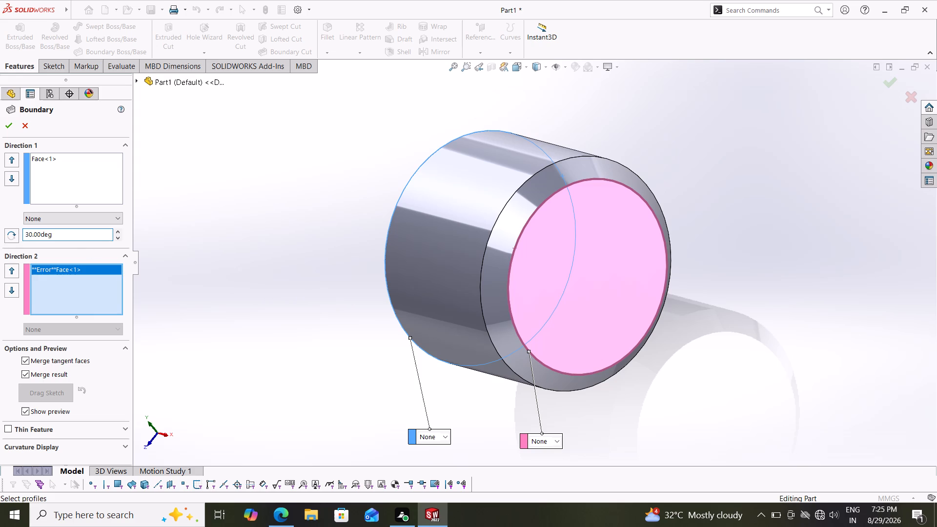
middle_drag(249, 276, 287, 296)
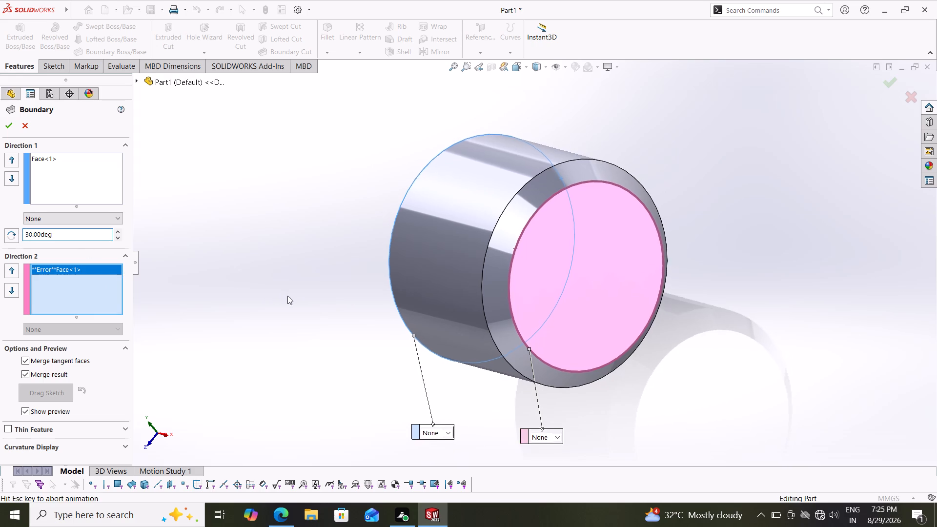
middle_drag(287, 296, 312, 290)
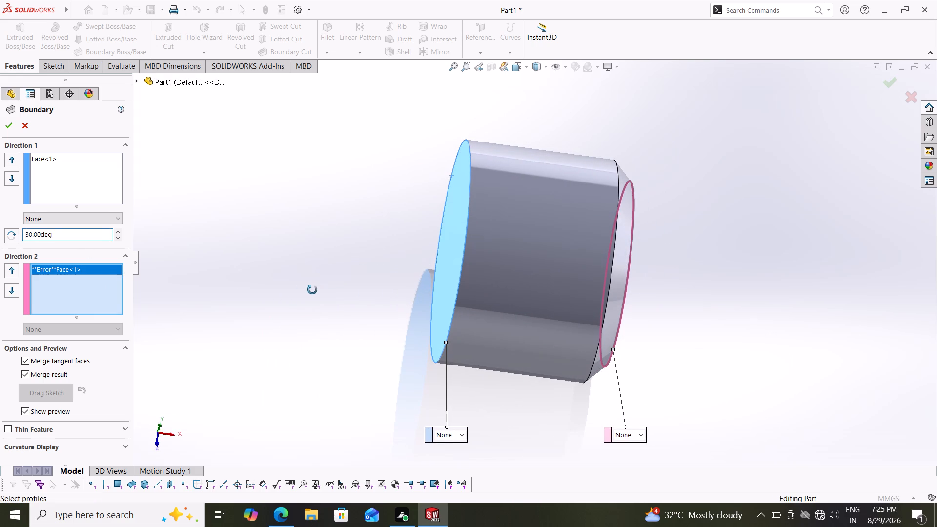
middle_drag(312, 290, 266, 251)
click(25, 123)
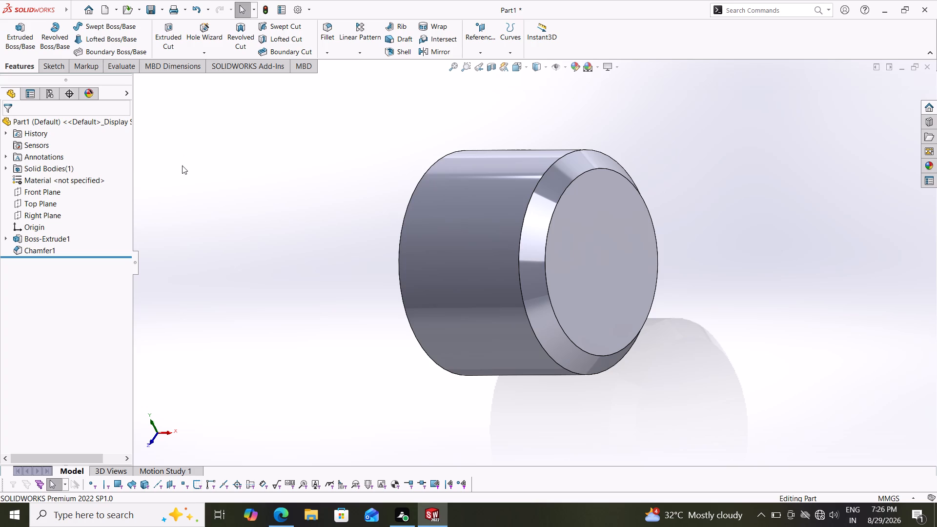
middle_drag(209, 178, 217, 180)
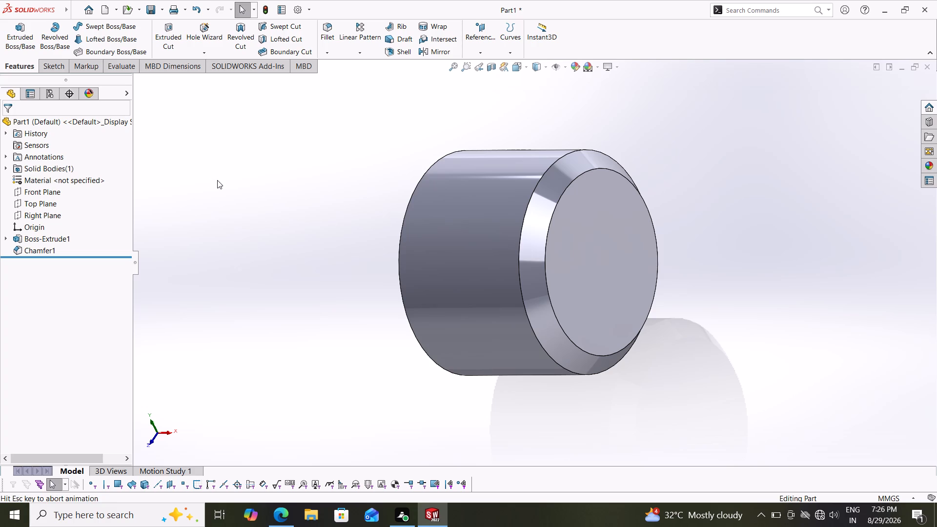
Chamfer the circular edge at the cylinder's unchamfered end with a 0.5 mm distance and 45° angle.
middle_drag(217, 180, 270, 197)
middle_drag(266, 193, 391, 192)
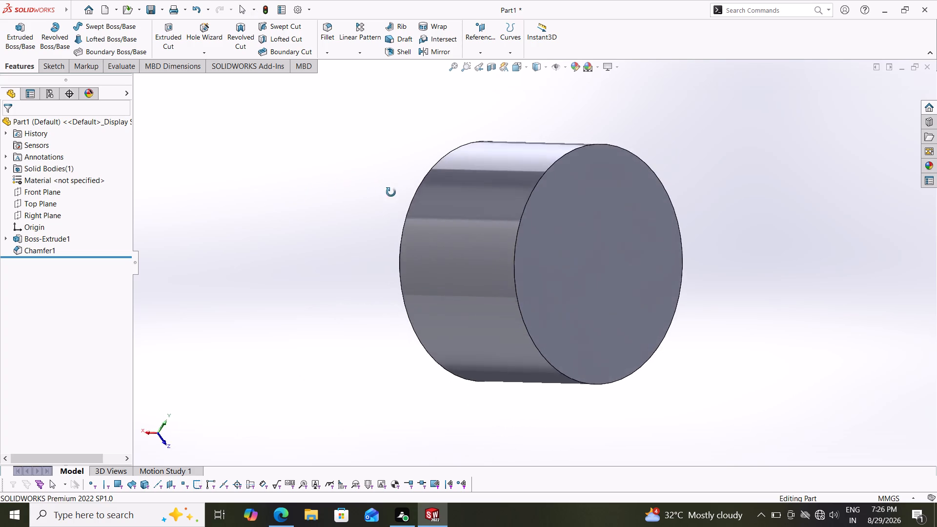
middle_drag(391, 192, 342, 191)
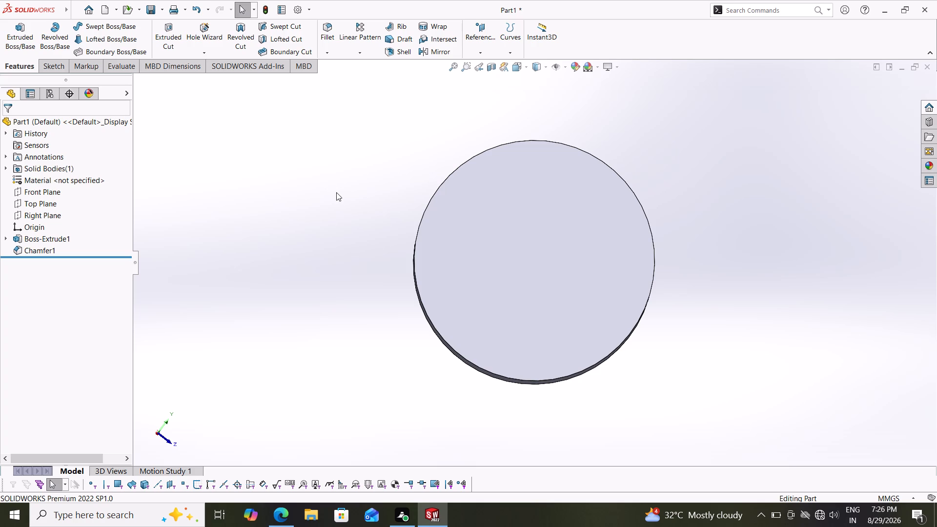
middle_drag(345, 176, 334, 211)
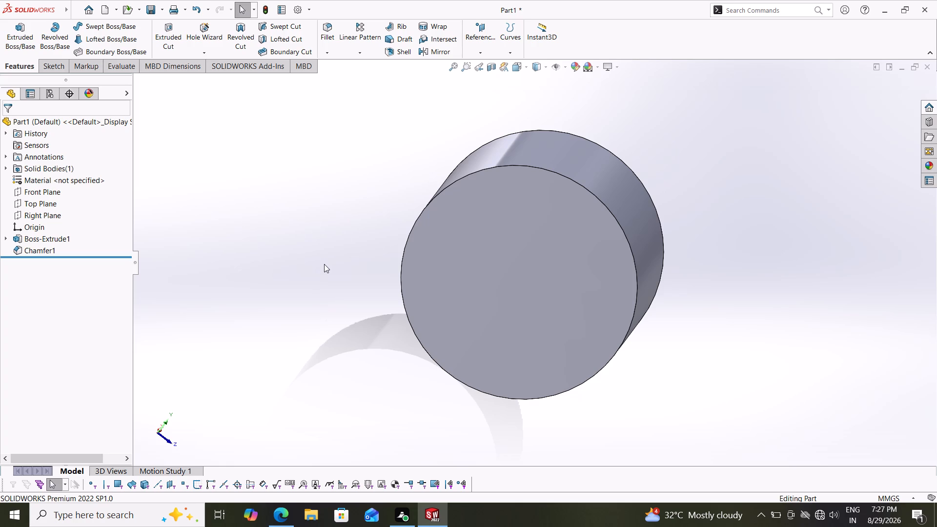
drag(324, 264, 258, 239)
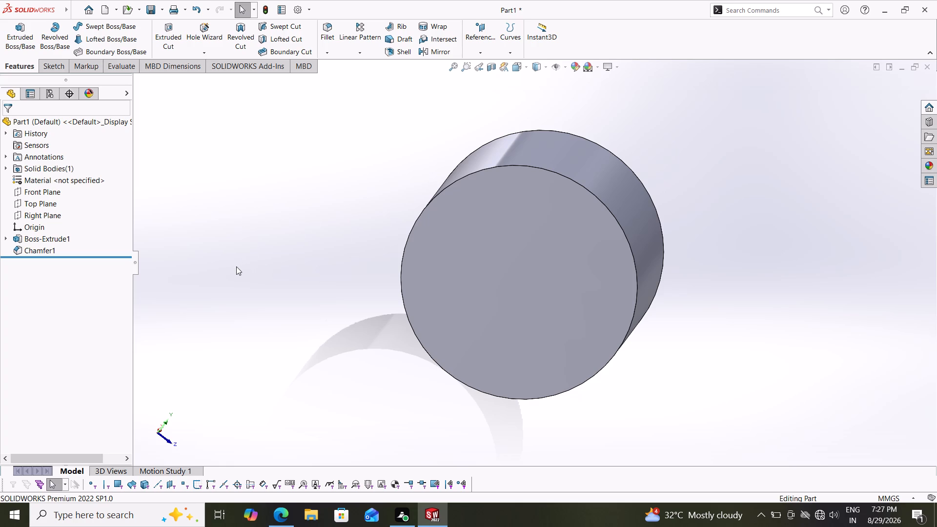
click(236, 266)
scroll(100, 186, down, 1)
click(328, 49)
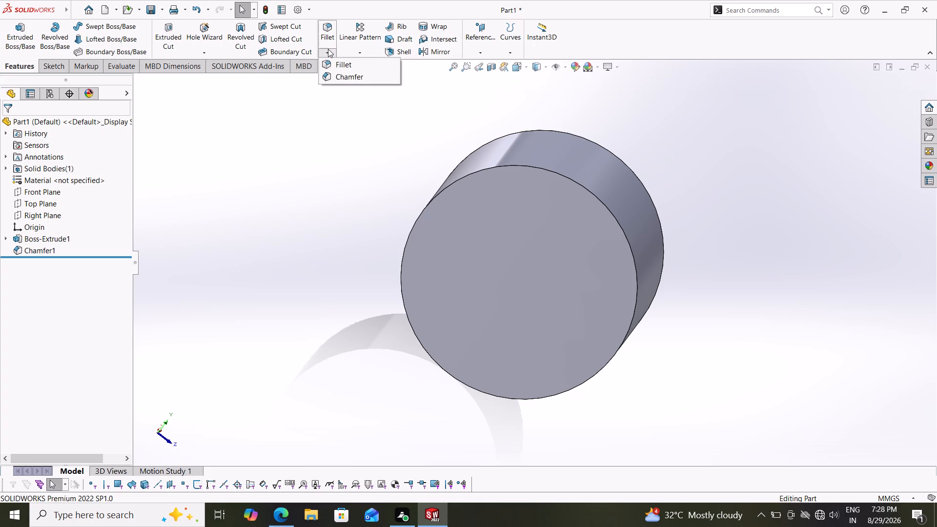
click(335, 74)
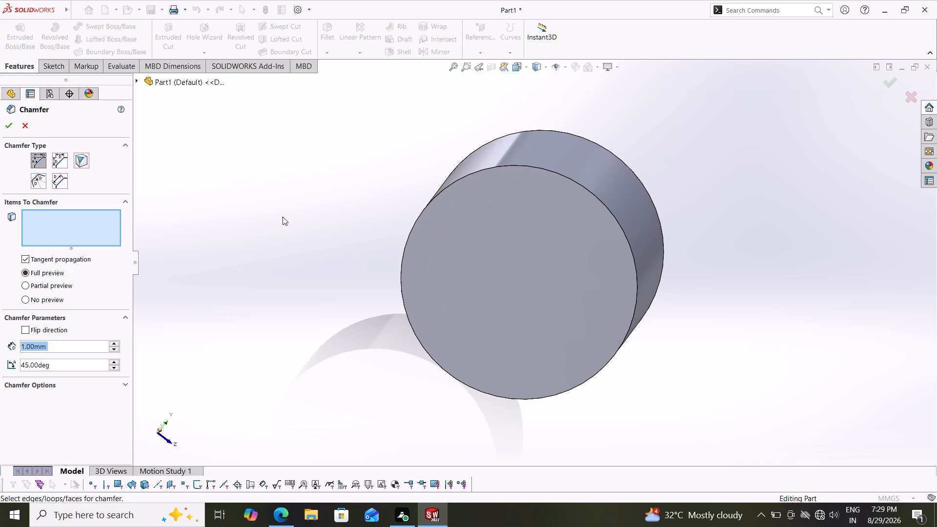
text(0.5)
key(Return)
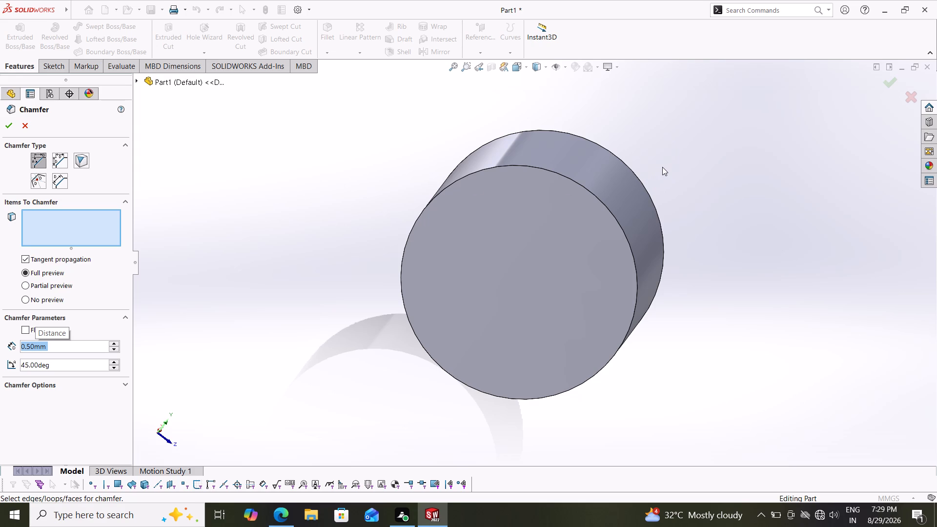
middle_drag(665, 167, 524, 220)
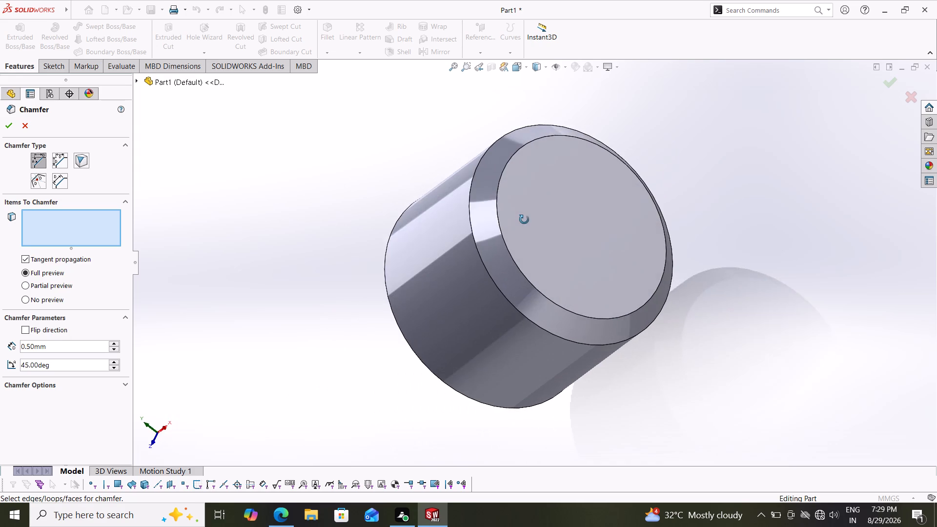
middle_drag(524, 220, 649, 94)
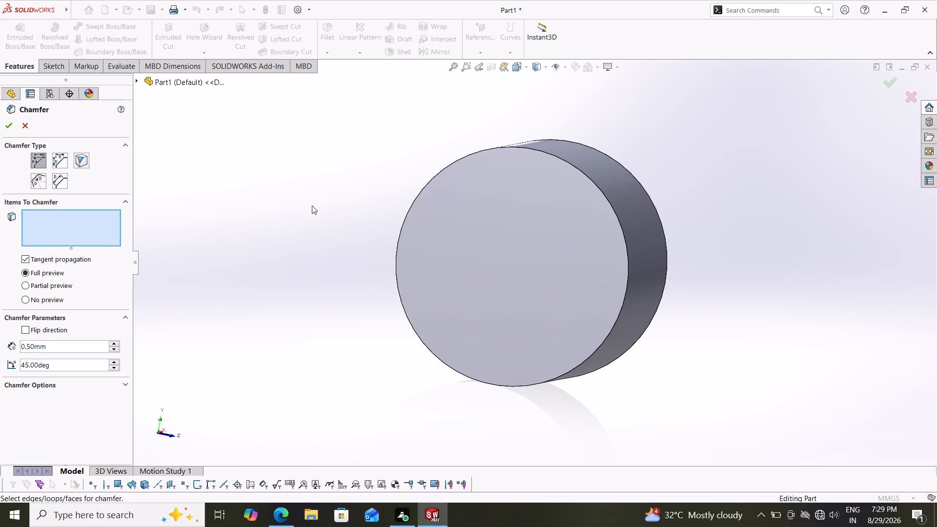
middle_drag(312, 197, 333, 267)
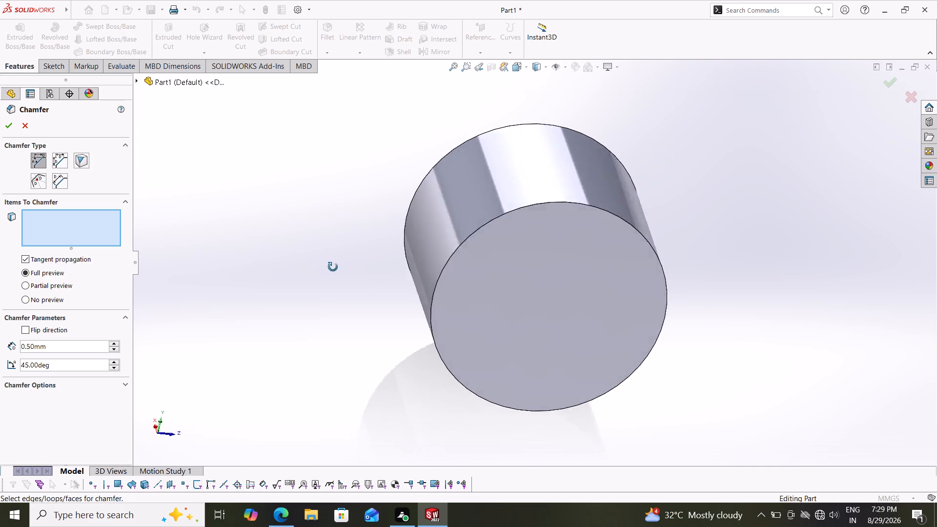
middle_drag(333, 267, 303, 259)
click(443, 207)
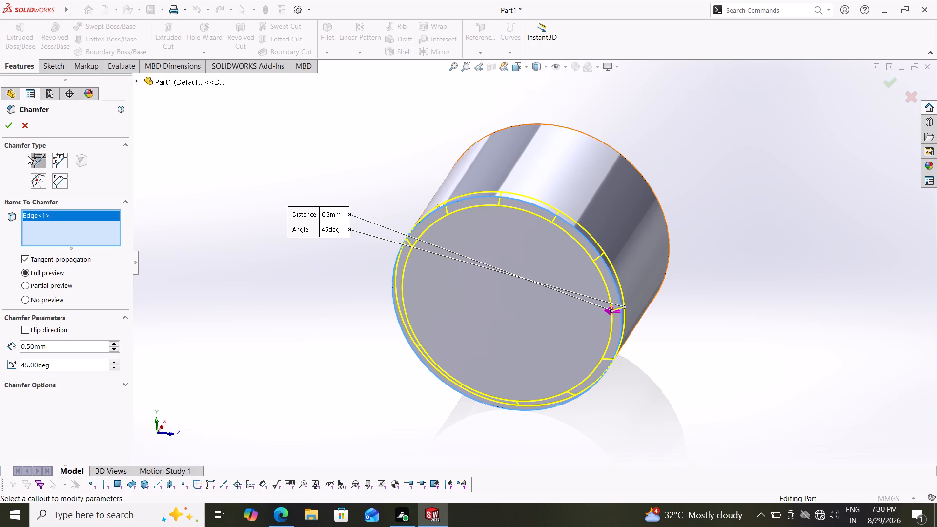
click(11, 125)
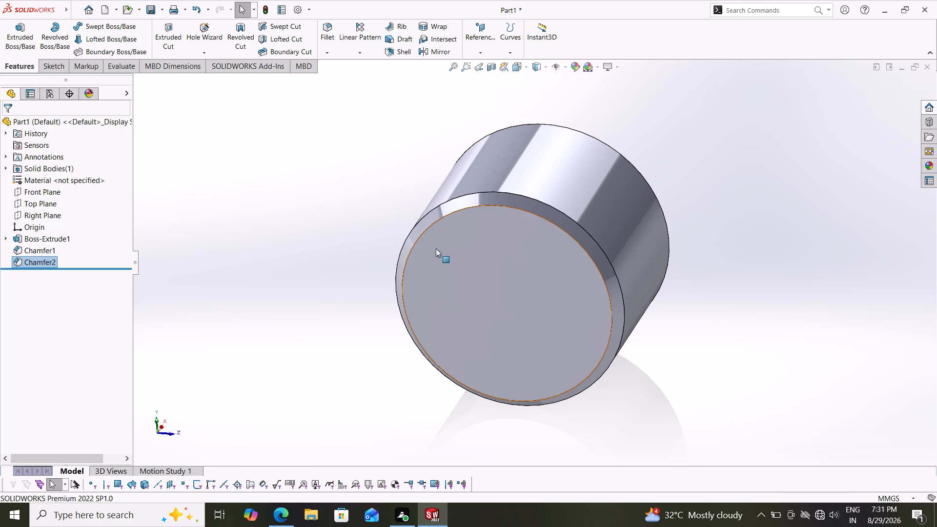
Examine the cylinder's chamfers at both ends from several angles.
scroll(382, 210, down, 1)
middle_drag(382, 210, 423, 219)
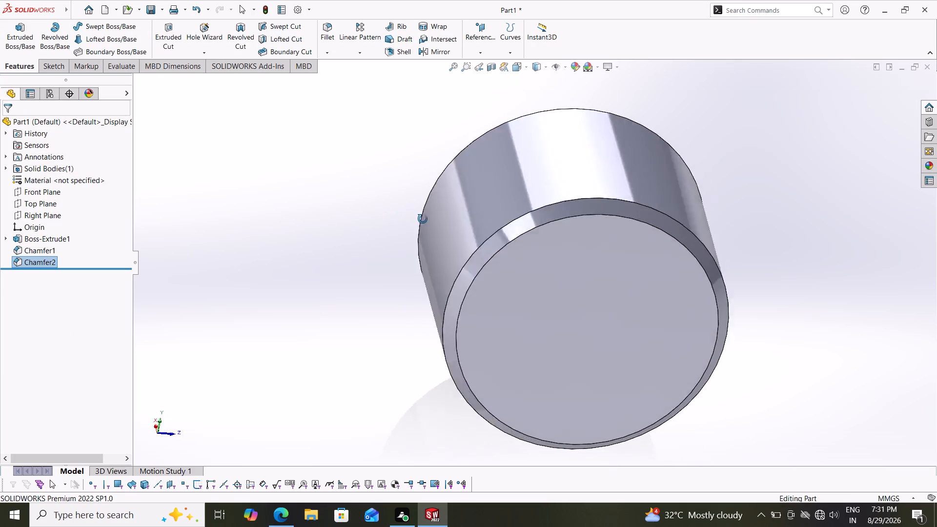
middle_drag(423, 219, 663, 243)
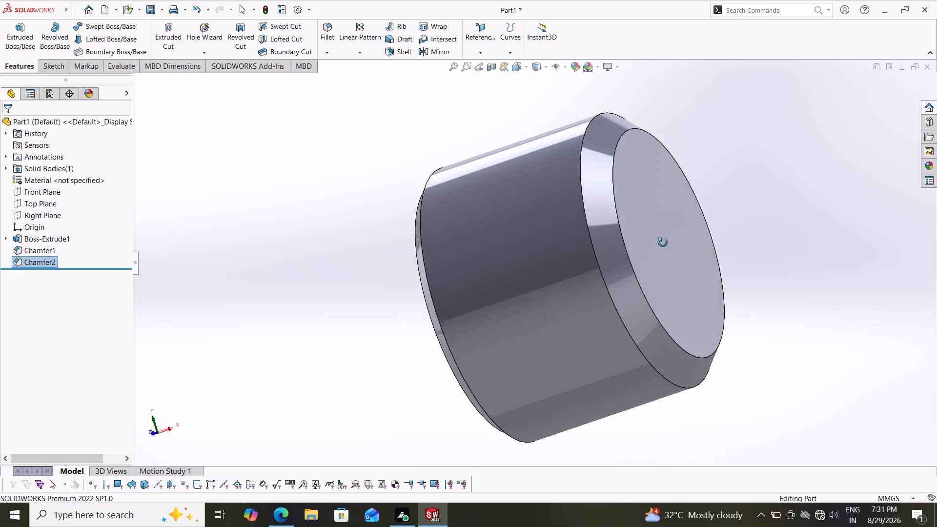
middle_drag(663, 243, 455, 254)
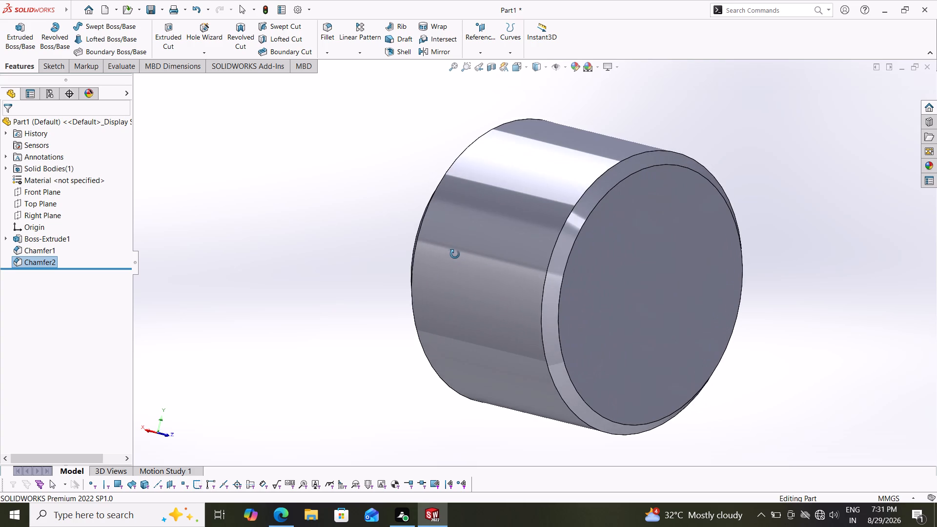
middle_drag(455, 254, 454, 254)
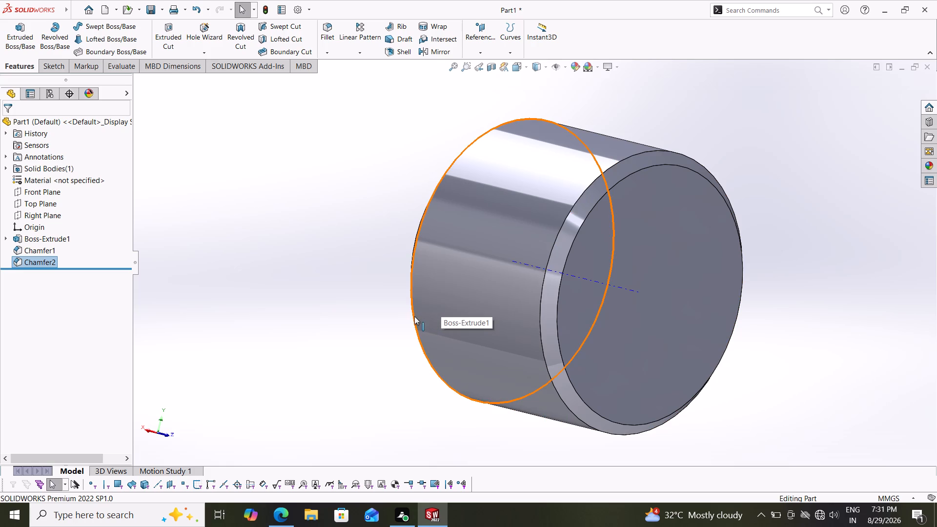
middle_drag(330, 315, 401, 347)
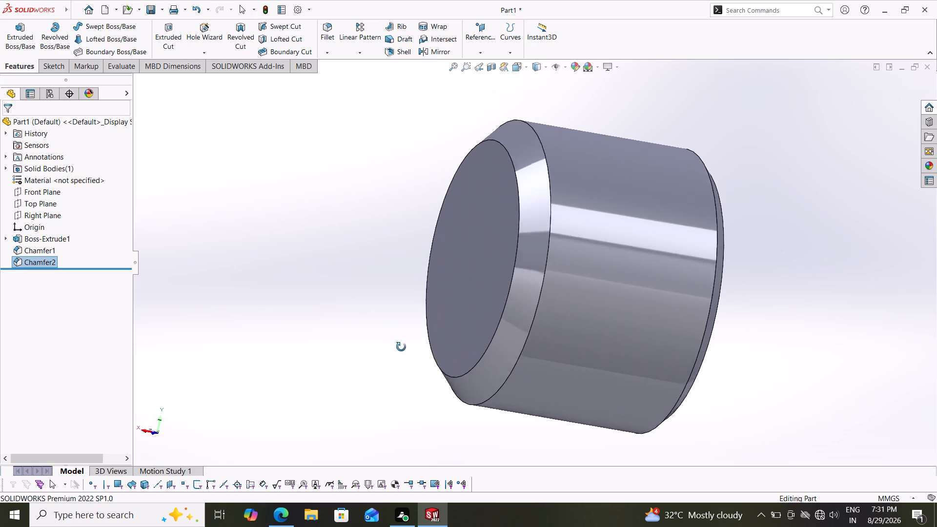
middle_drag(401, 347, 519, 351)
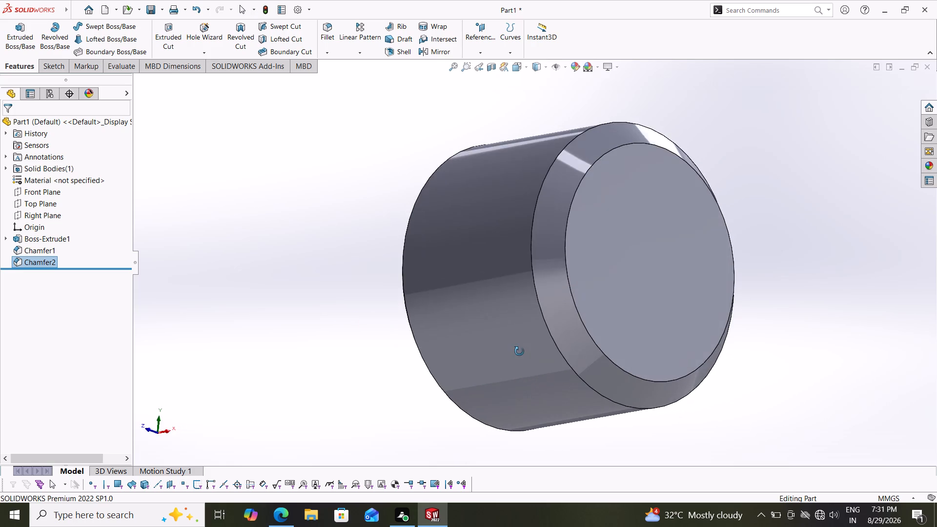
middle_drag(519, 351, 590, 329)
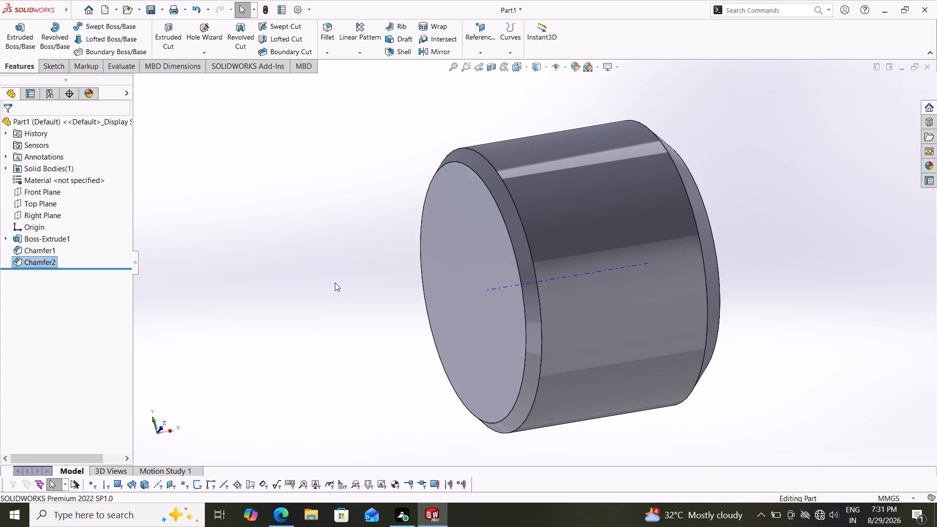
Start a sketch on the flat end face at the end with the 0.5 mm chamfer.
click(445, 257)
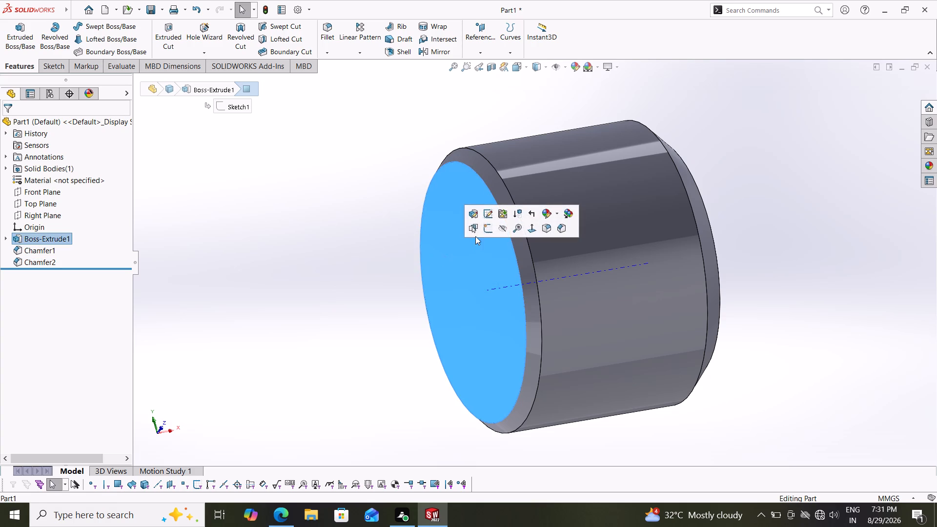
click(485, 230)
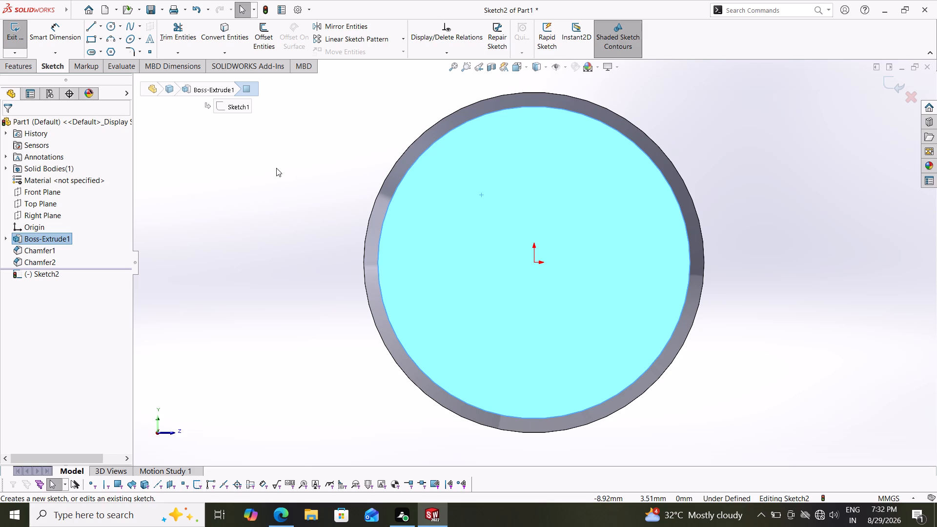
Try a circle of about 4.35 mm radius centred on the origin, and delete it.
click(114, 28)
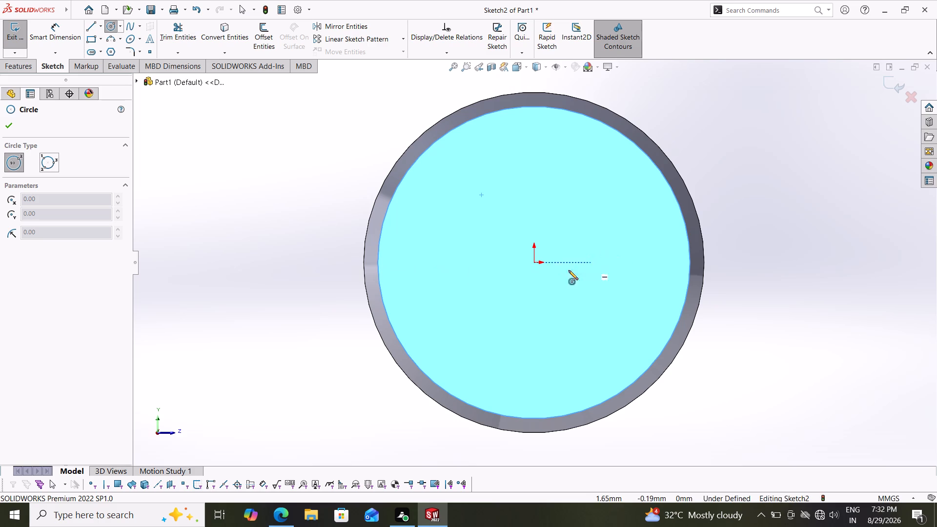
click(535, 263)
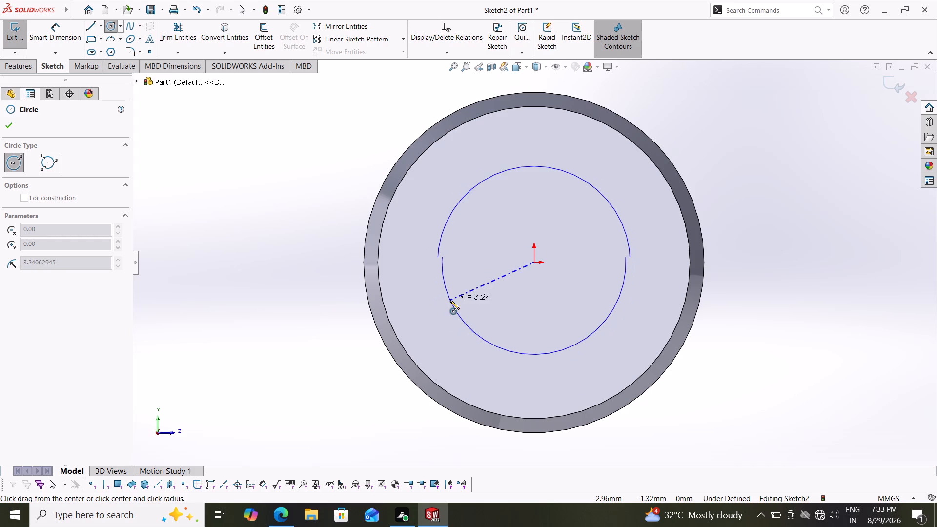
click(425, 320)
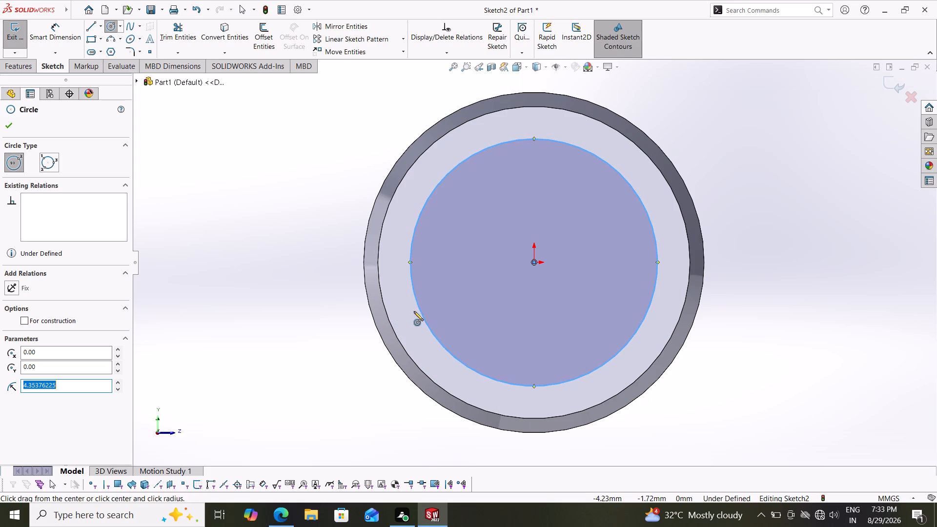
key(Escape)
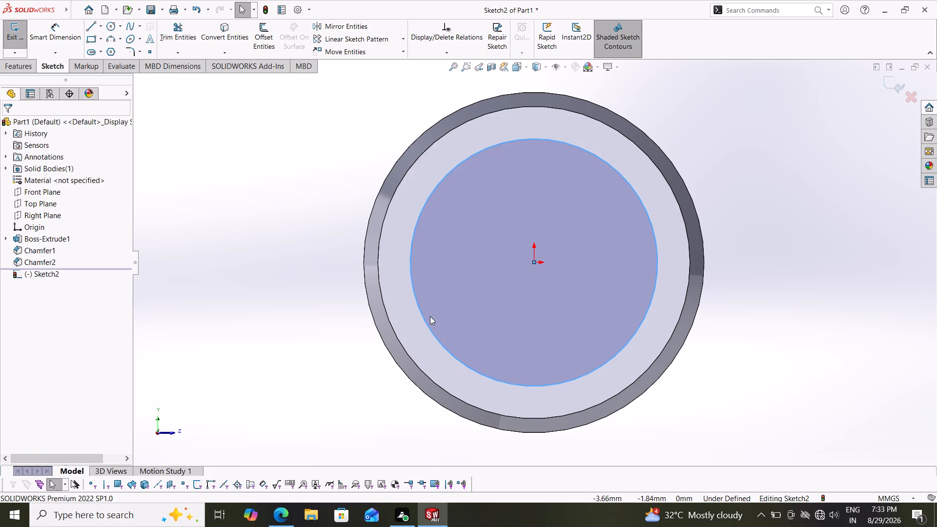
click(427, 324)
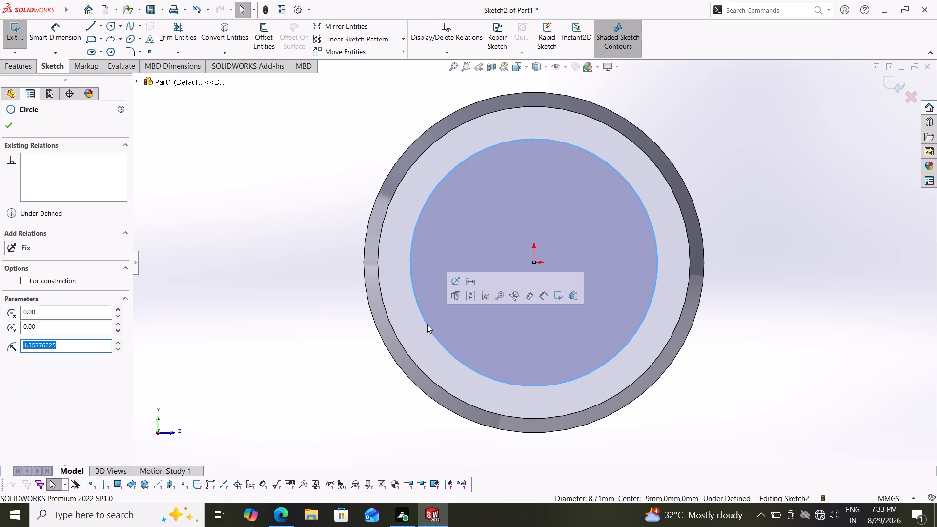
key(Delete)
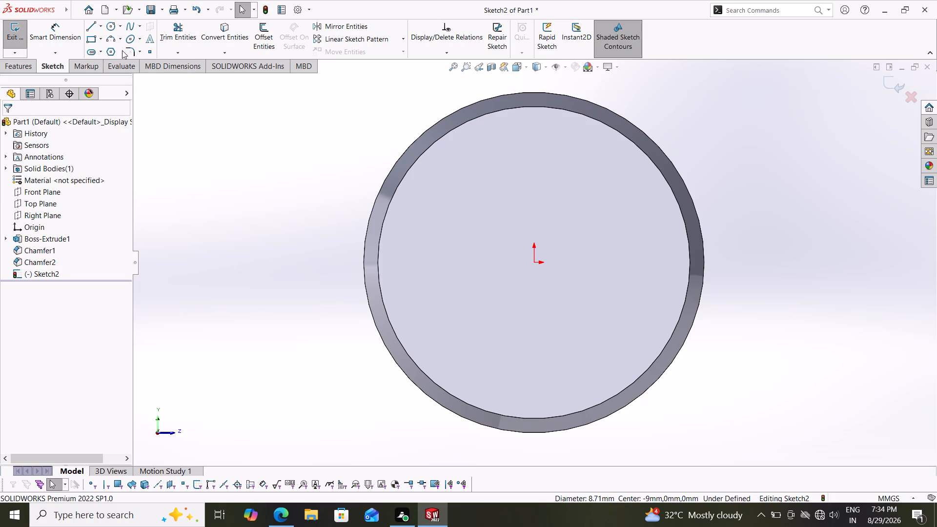
Sketch a circle of about 3.07 mm radius centred on the origin of the end face.
click(113, 22)
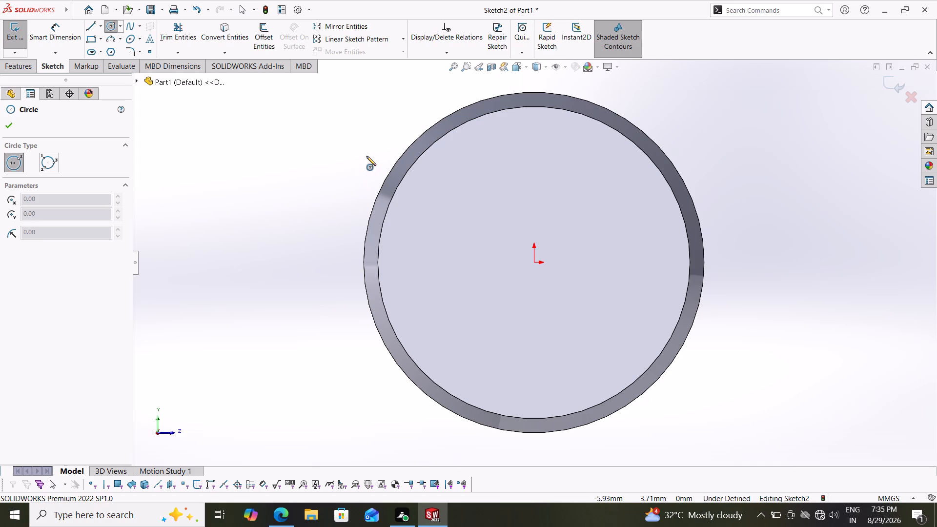
click(534, 264)
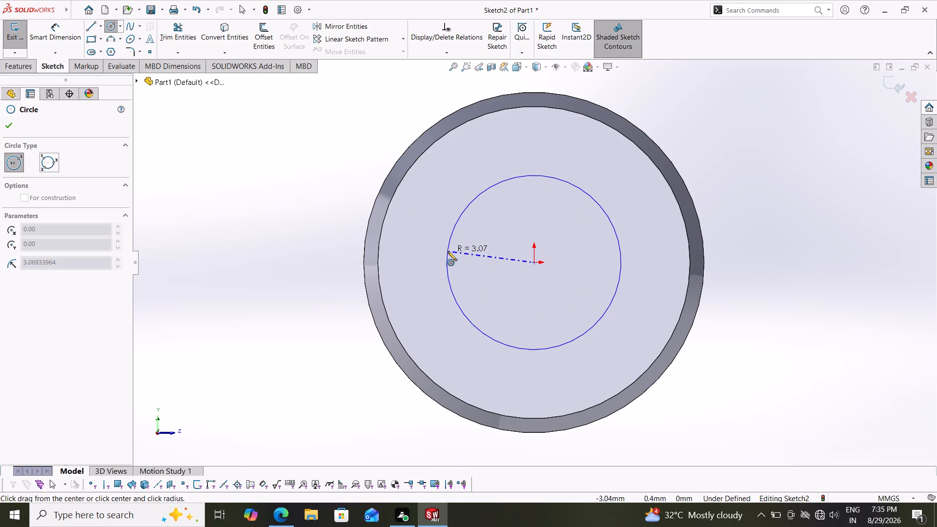
click(448, 251)
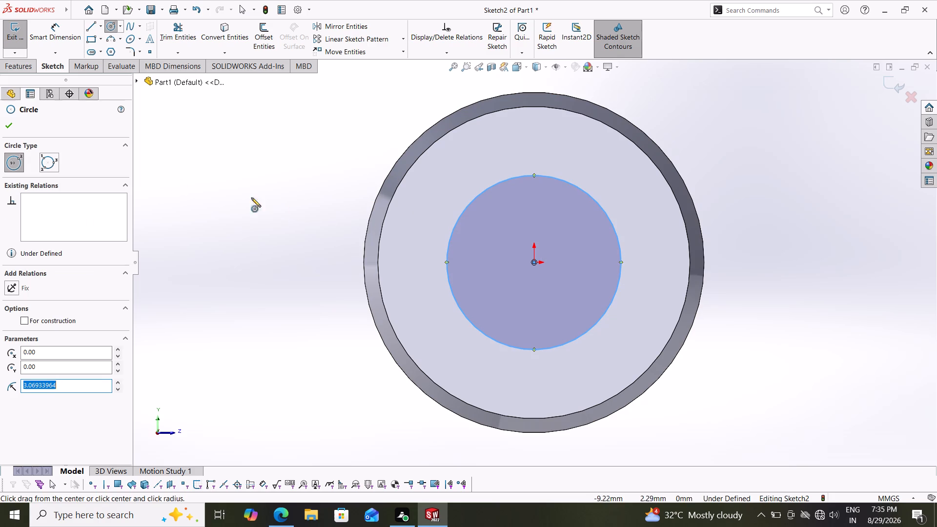
Dimension the end-face circle's diameter as 10.5 mm and place the dimension outside the cylinder's outline.
click(68, 43)
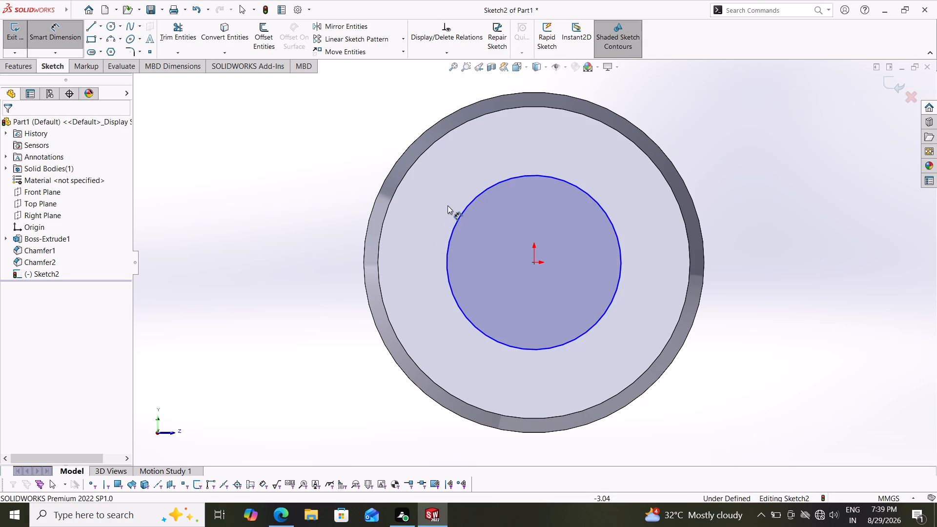
click(454, 230)
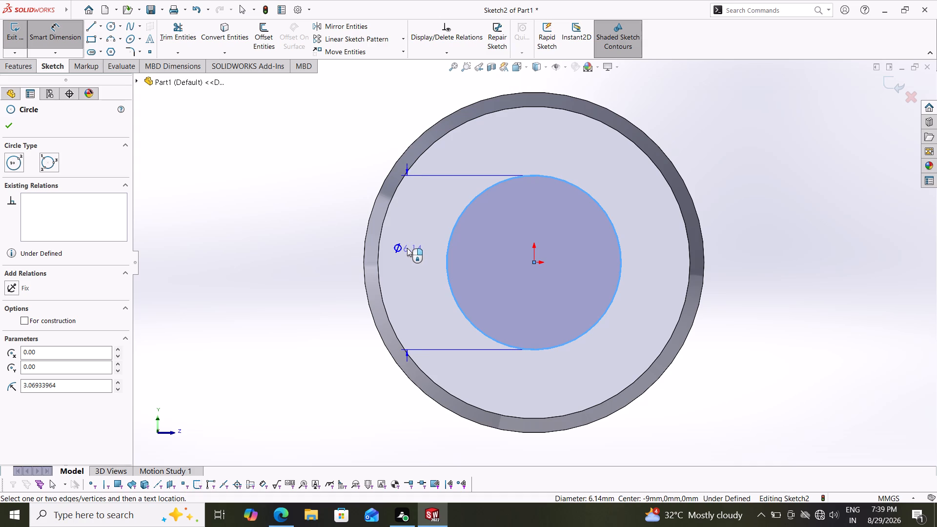
click(418, 245)
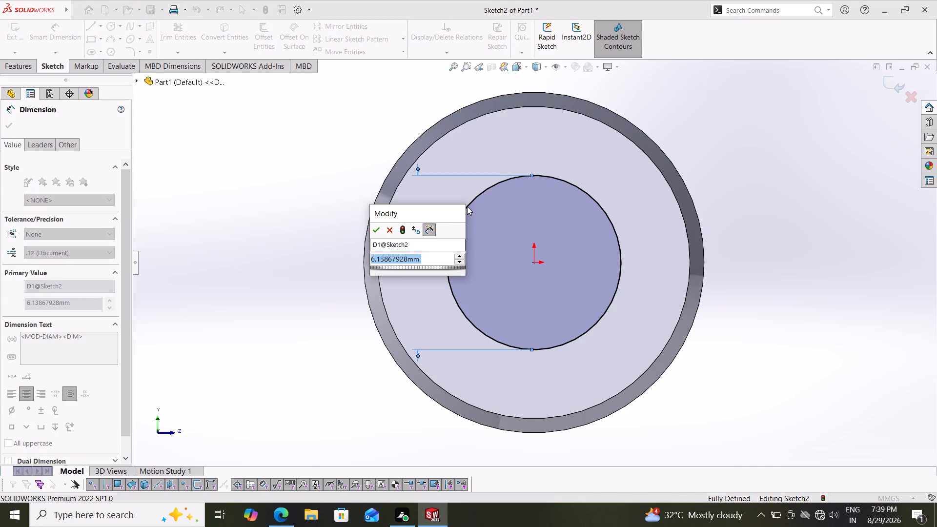
key(1)
text(0.5)
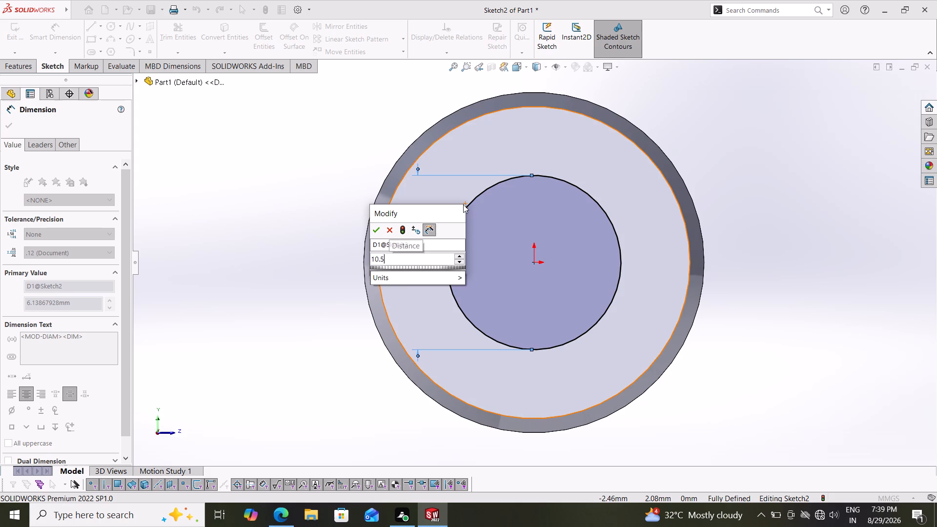
key(Return)
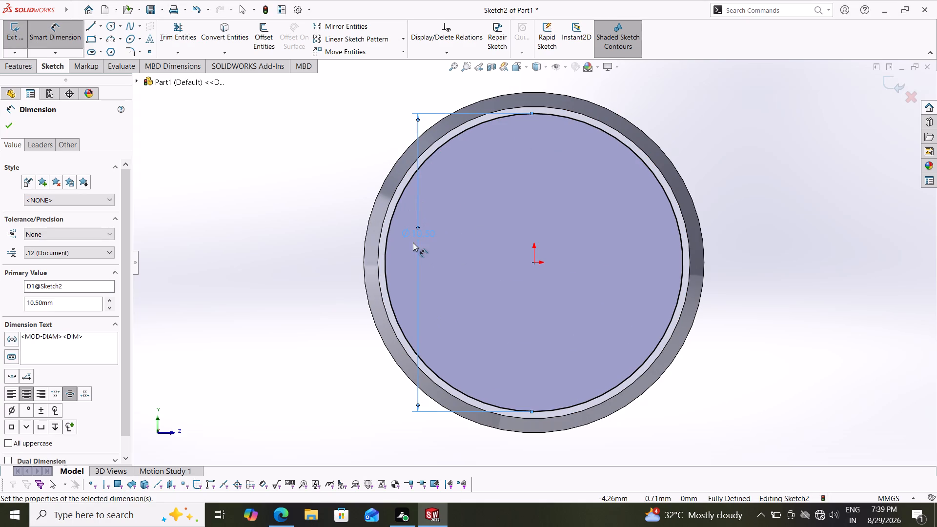
drag(423, 234, 328, 237)
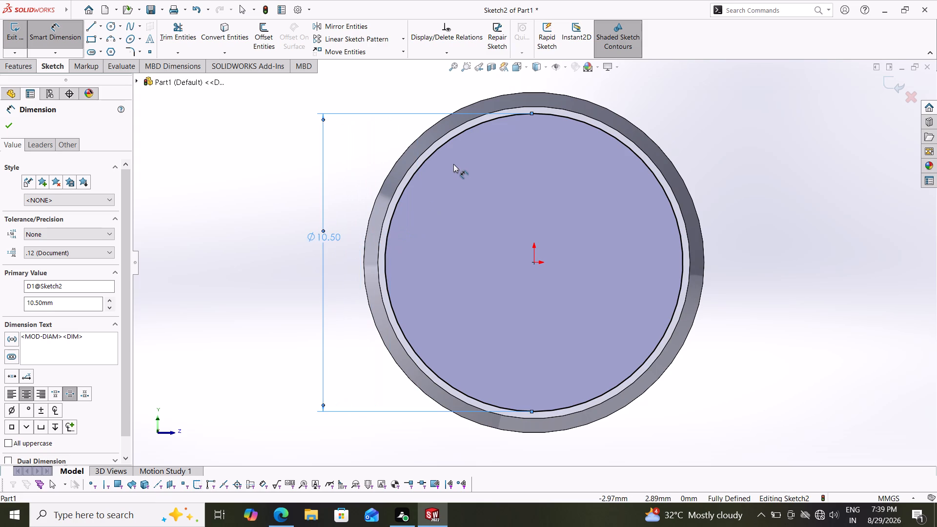
key(Escape)
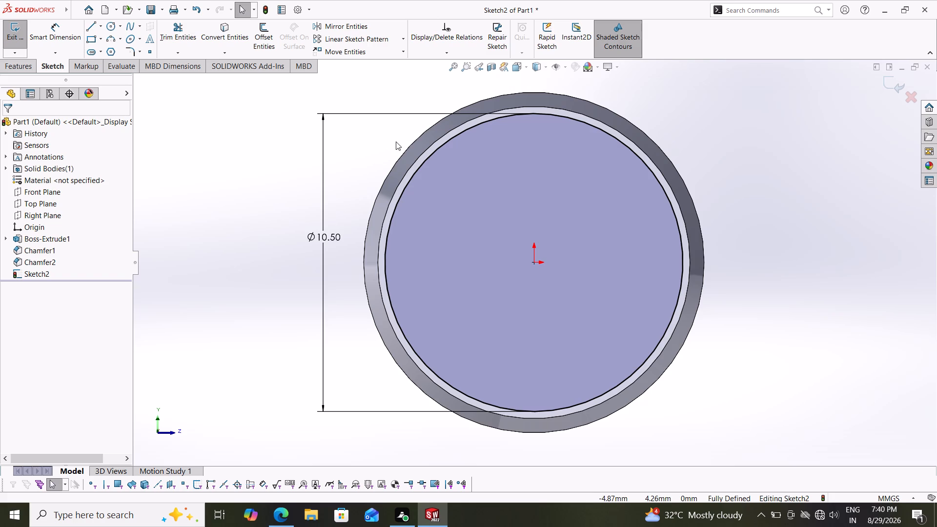
Extrude the 10.5 mm circle as a blind boss 2 mm outward from the end face, merged with the cylinder.
click(28, 70)
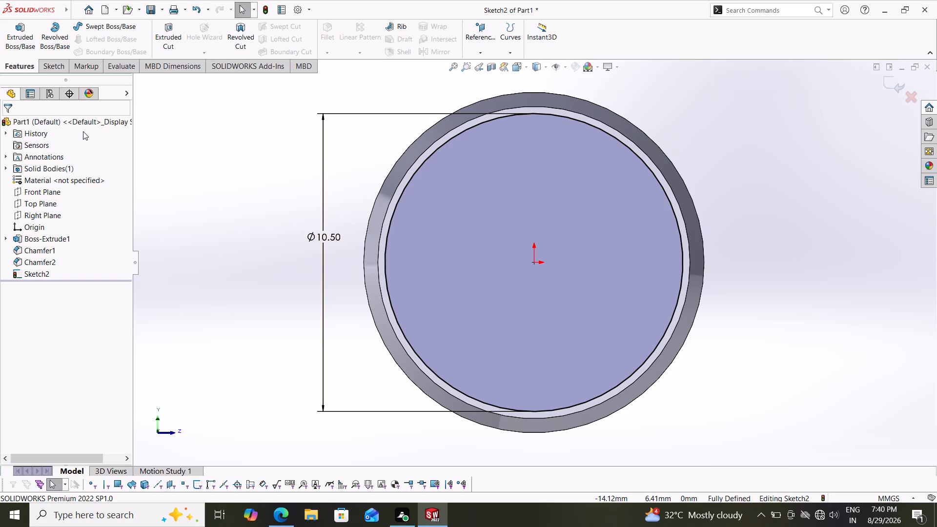
click(25, 49)
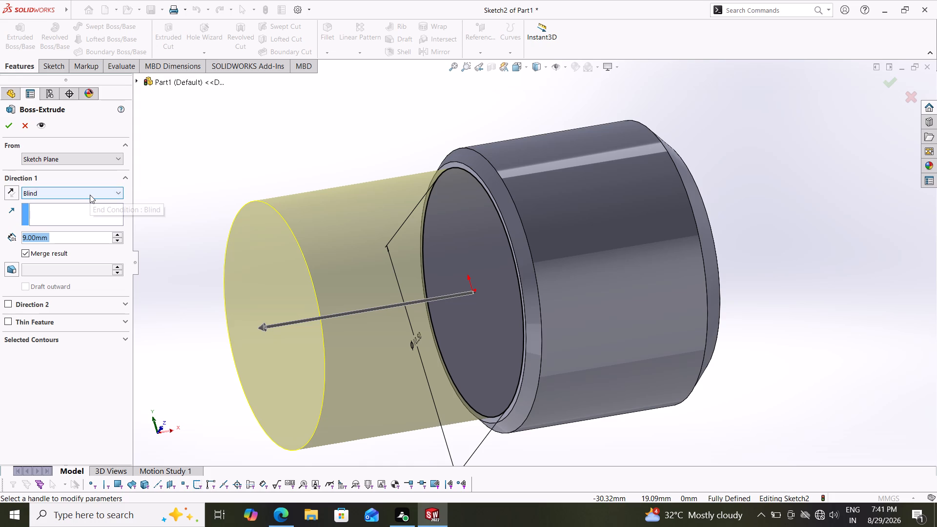
key(2)
key(Return)
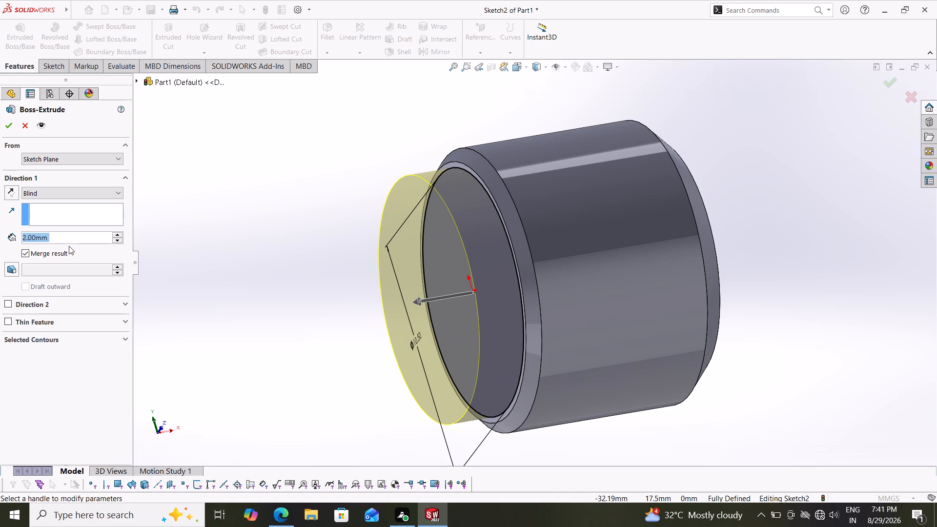
click(9, 127)
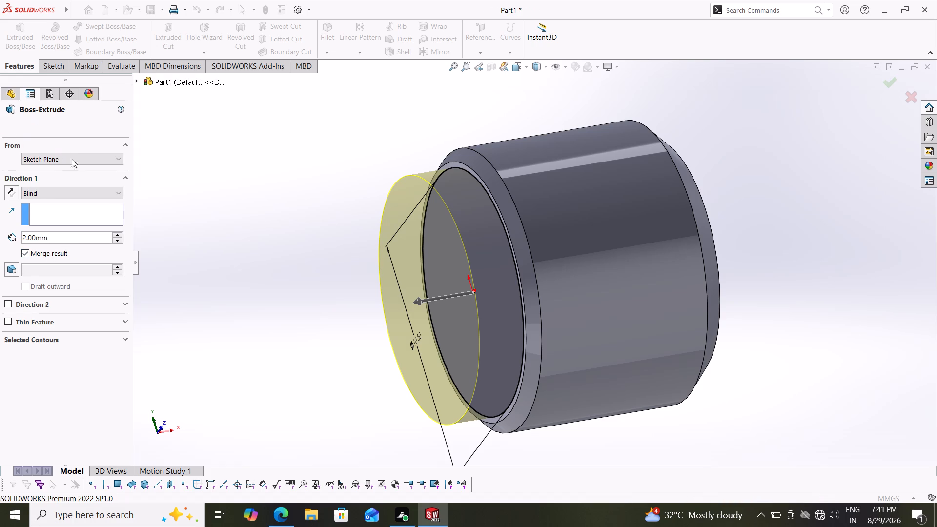
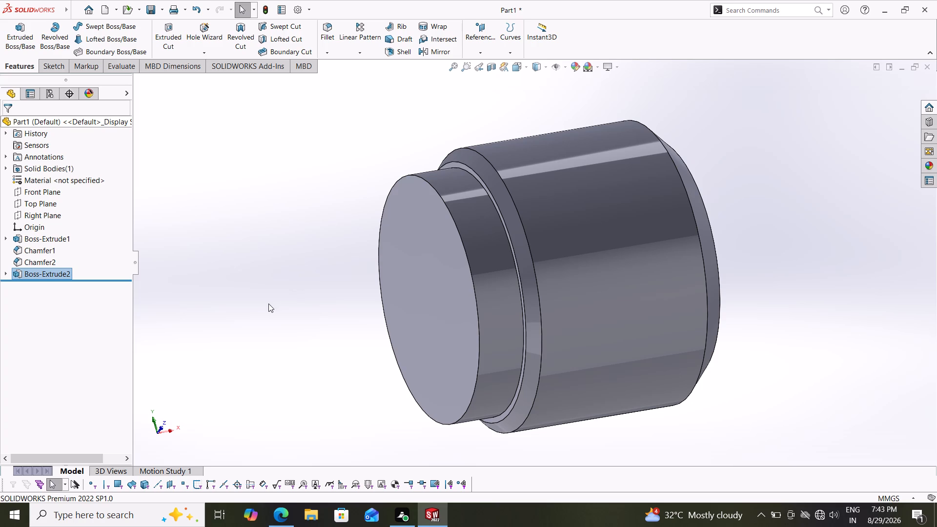
Start a sketch on the end face of the 10.5 mm boss and draw a circle of about 4.03 mm radius centred on the origin.
click(399, 283)
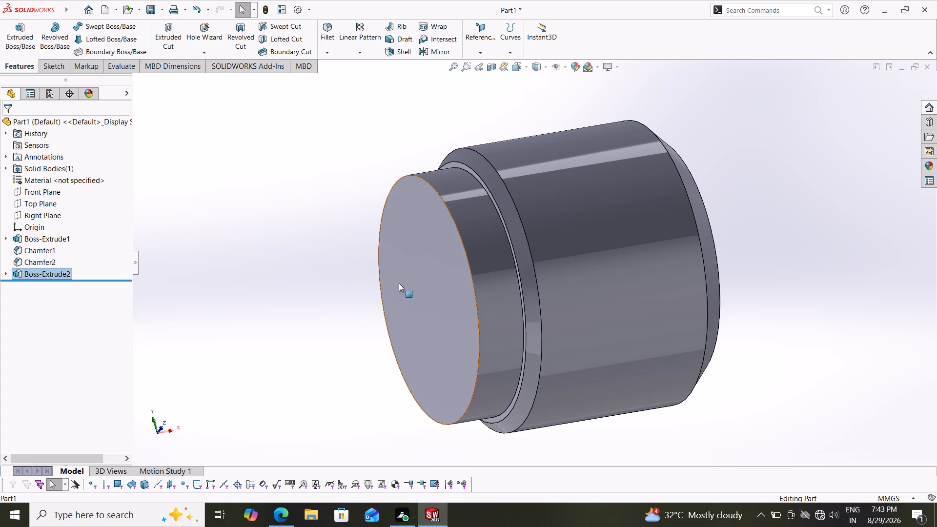
click(438, 257)
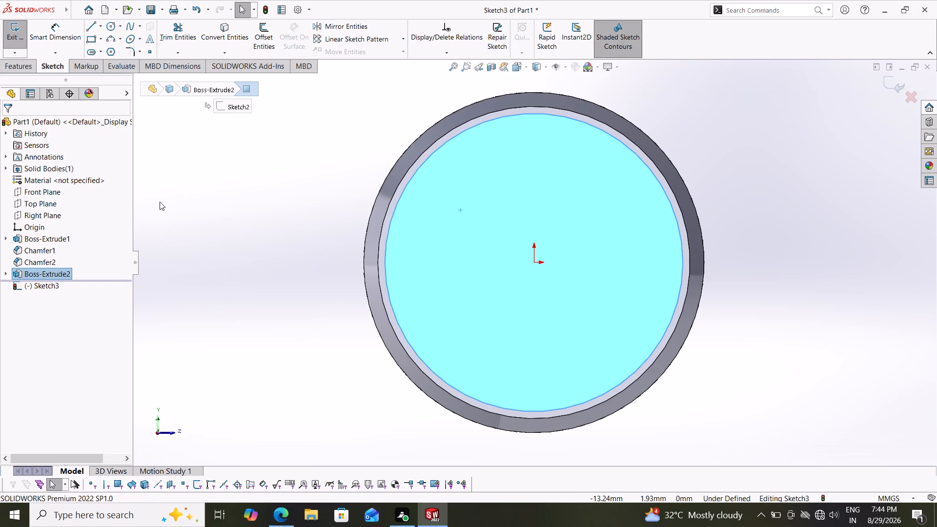
click(112, 30)
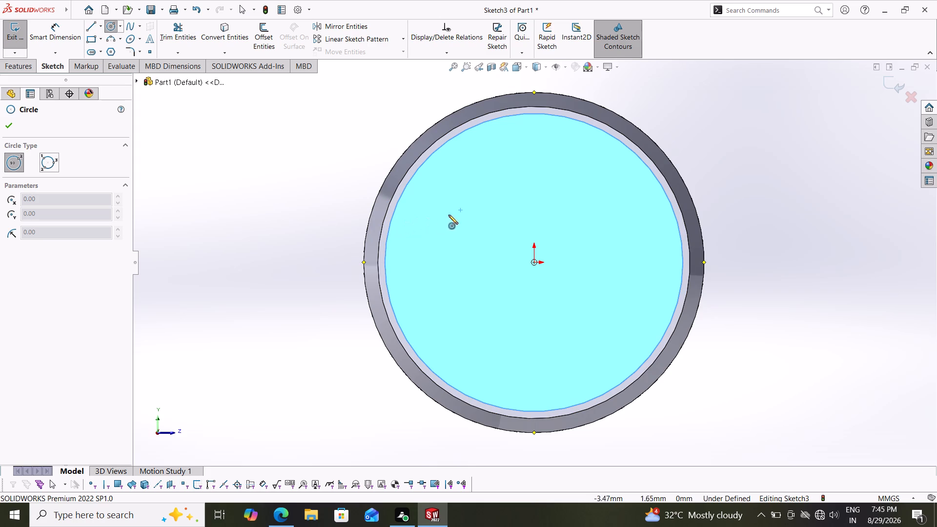
click(535, 264)
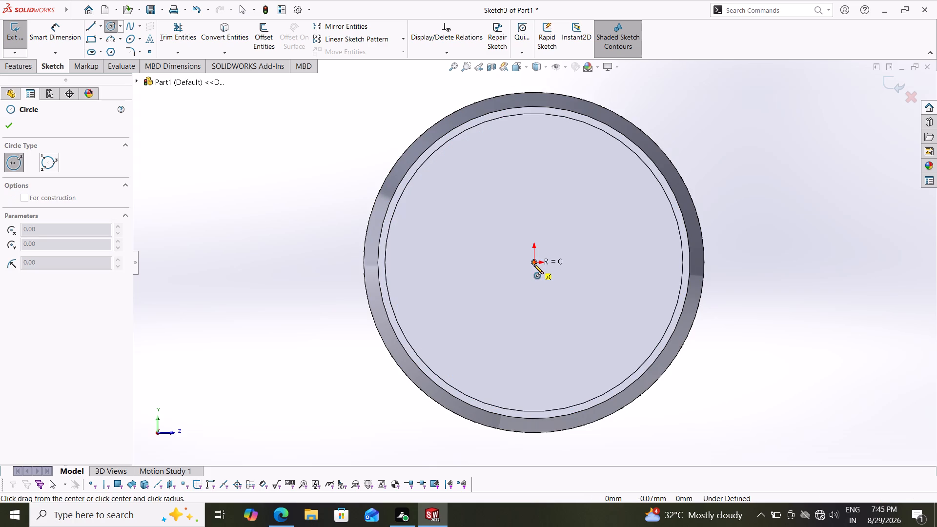
click(432, 315)
click(8, 130)
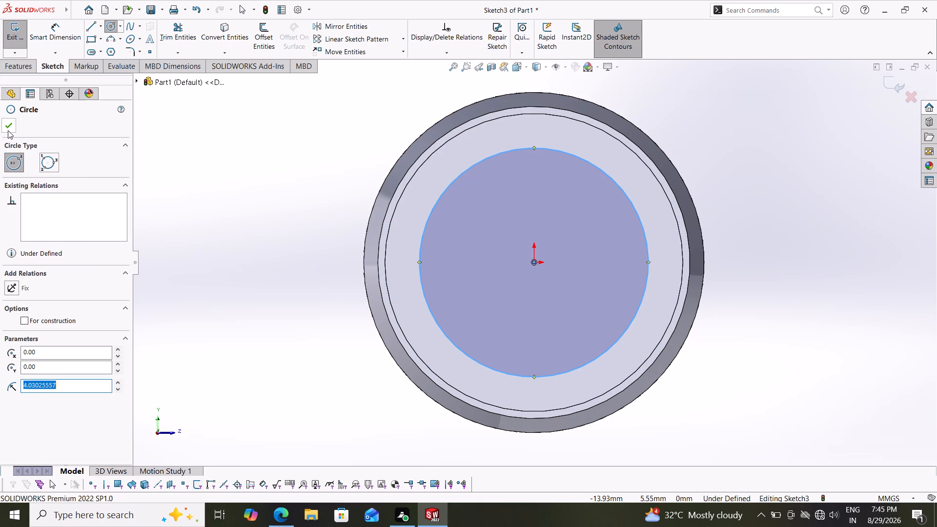
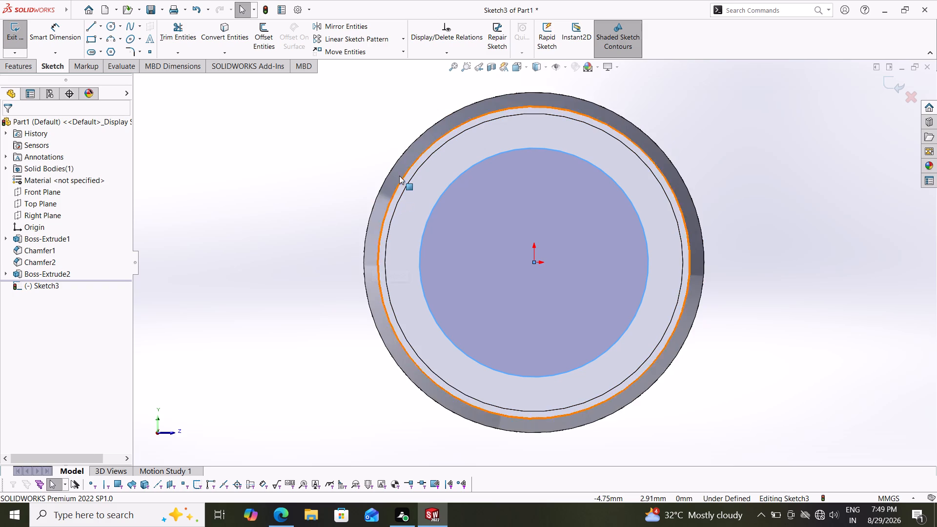
Dimension the sketched circle on the boss end face to a diameter of 11 mm.
click(61, 33)
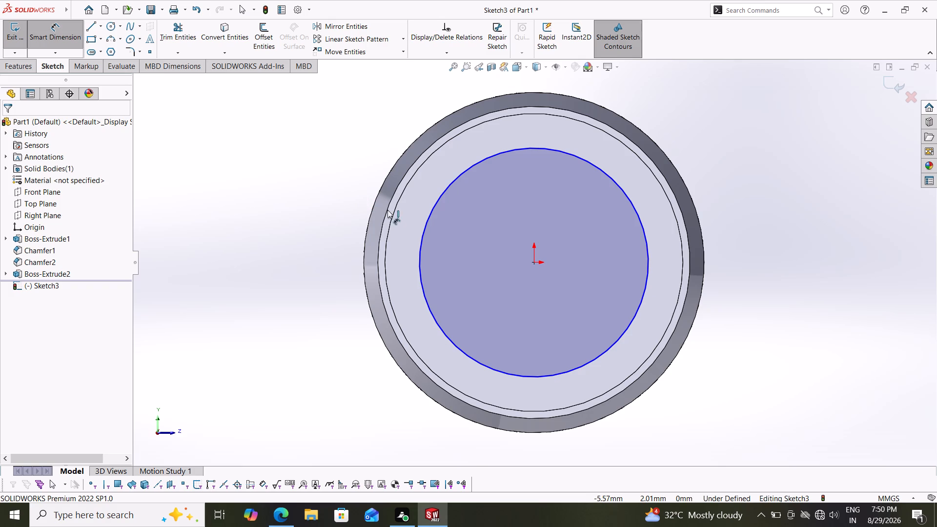
click(428, 223)
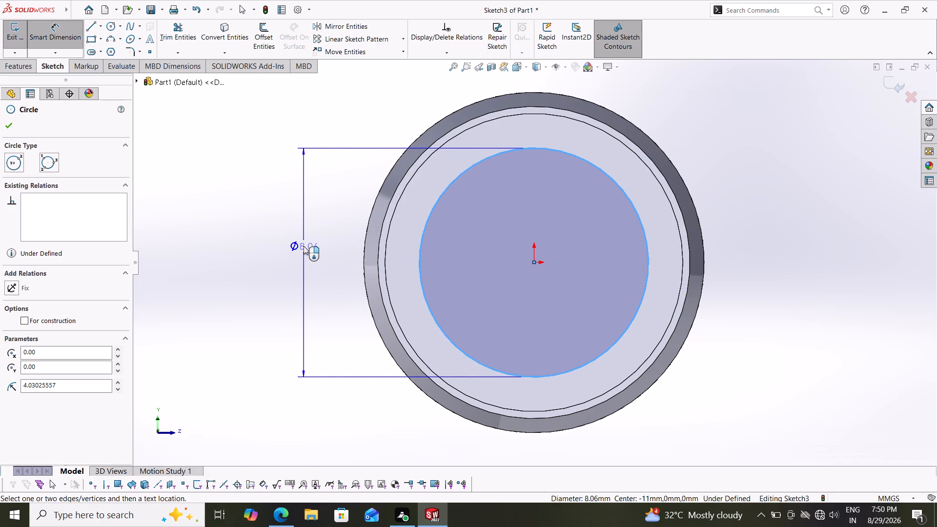
click(316, 238)
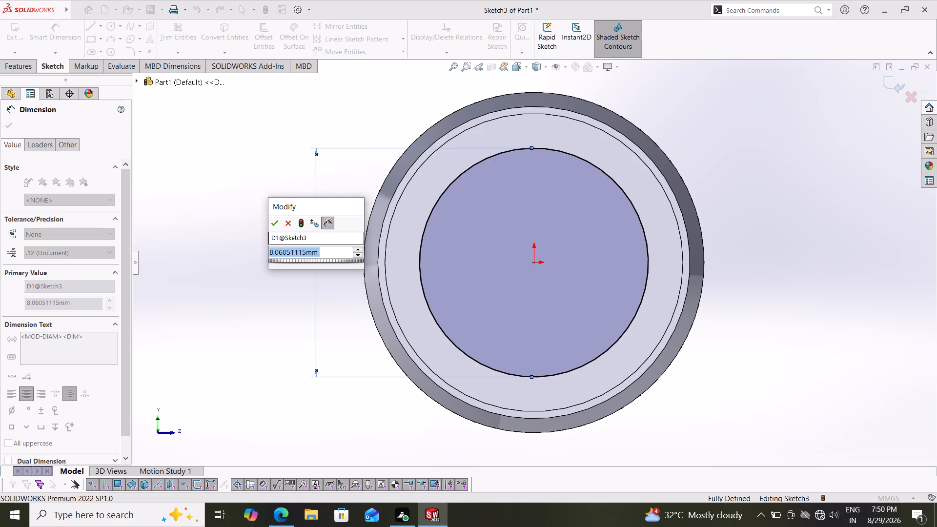
text(11)
key(Return)
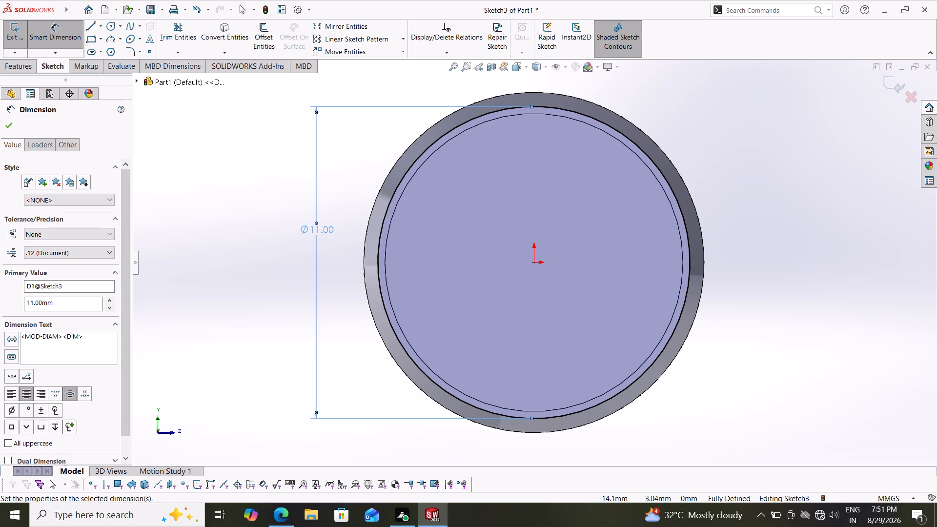
click(19, 66)
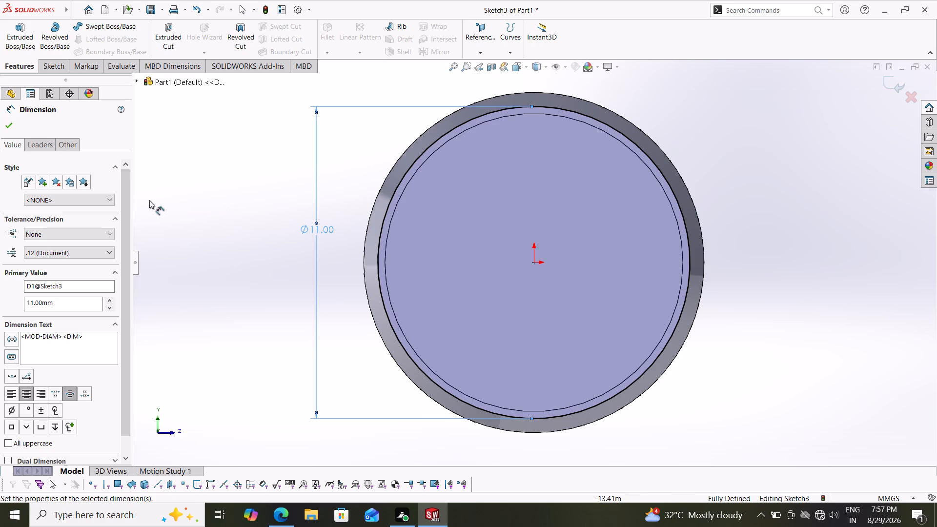
click(12, 126)
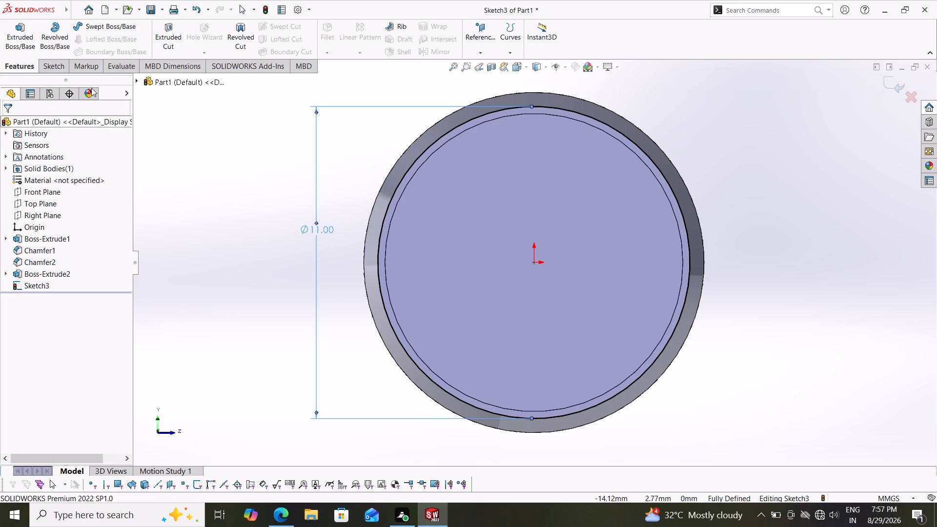
Draw a horizontal centerline about 18.7 mm long through the origin, extending past both sides of the part.
click(61, 67)
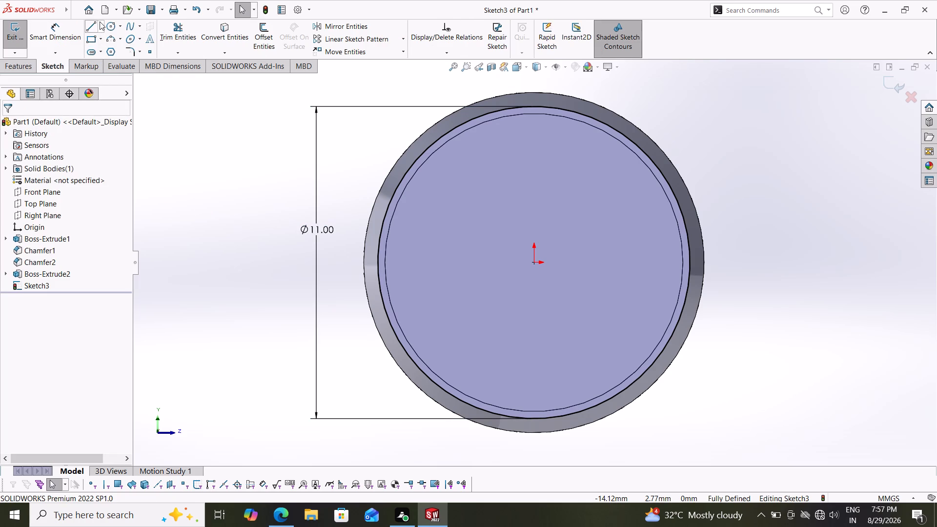
click(100, 21)
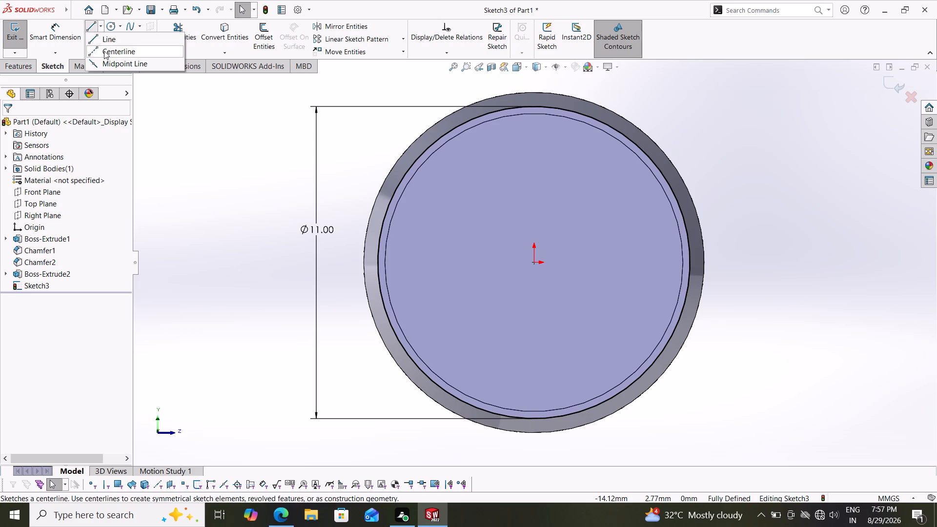
click(104, 52)
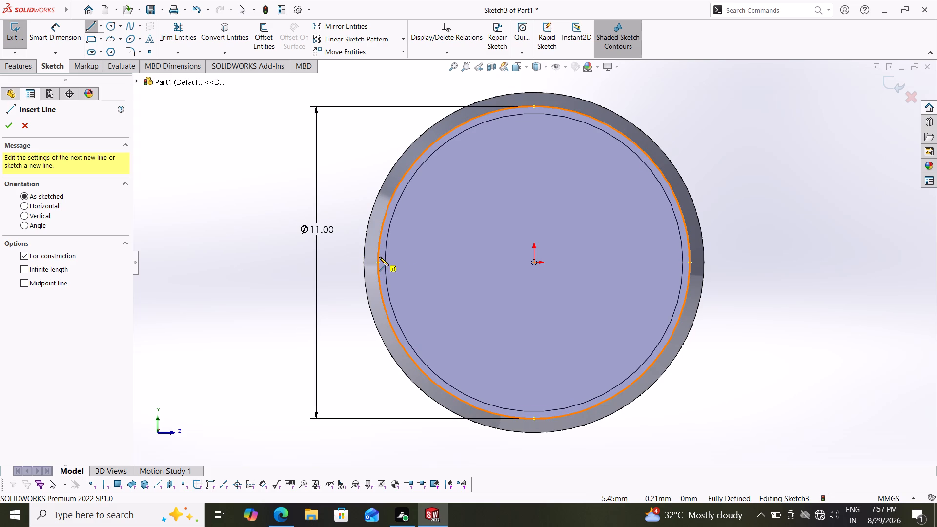
click(264, 263)
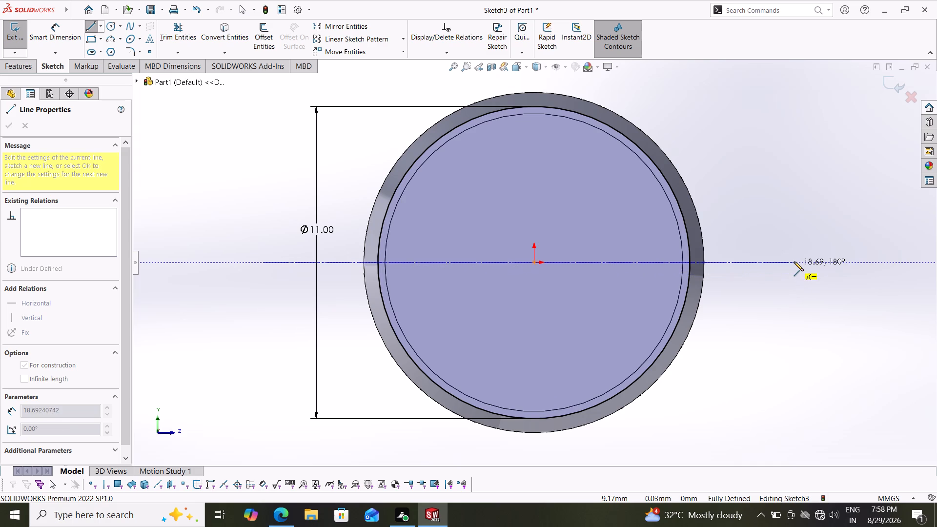
click(794, 262)
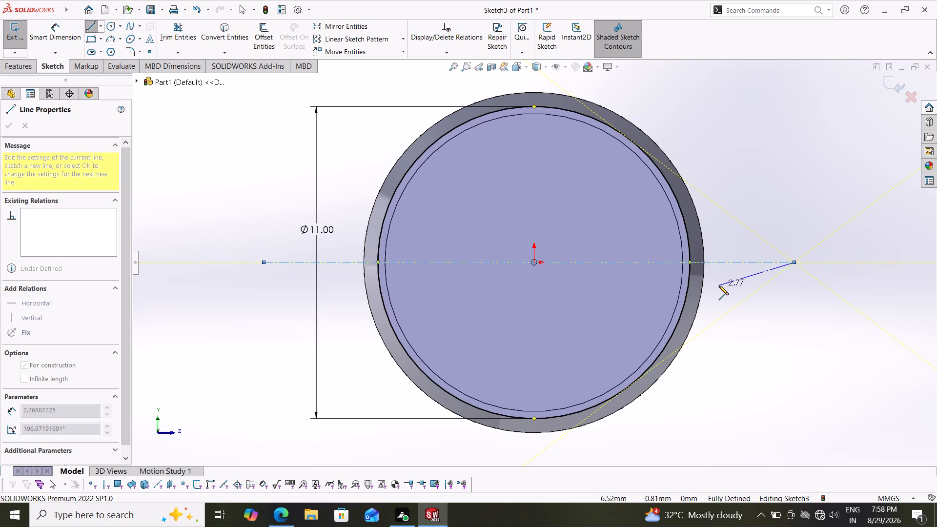
key(Escape)
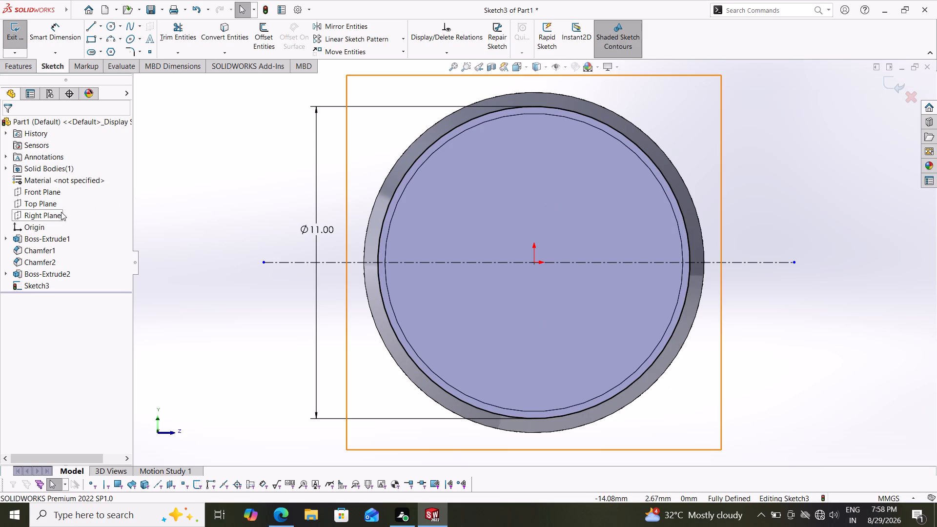
Draw a vertical centerline about 13.6 mm long through the origin, extending past the part's outline above and below.
click(100, 25)
click(105, 50)
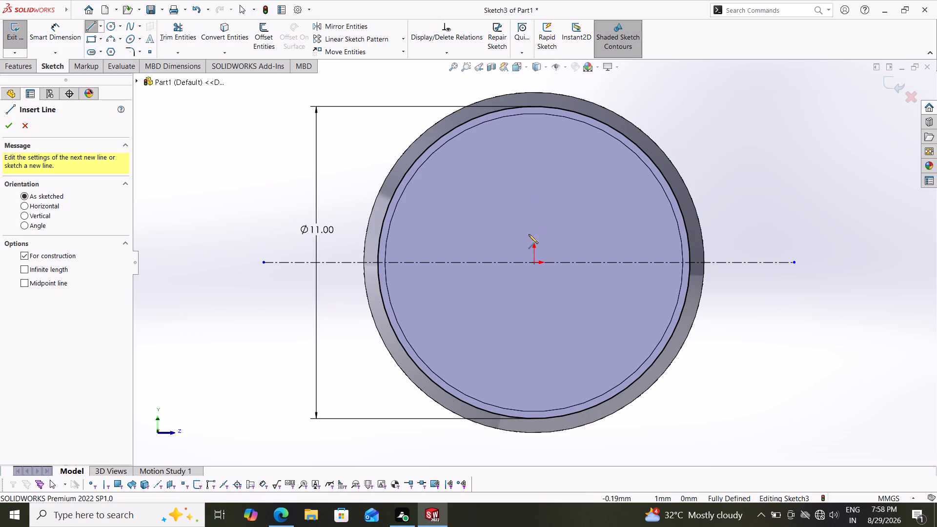
scroll(534, 222, up, 1)
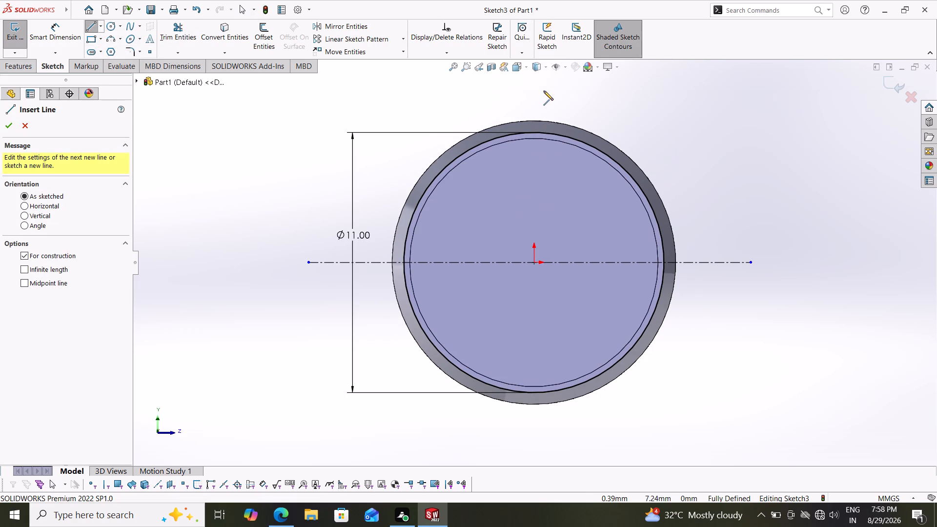
click(532, 101)
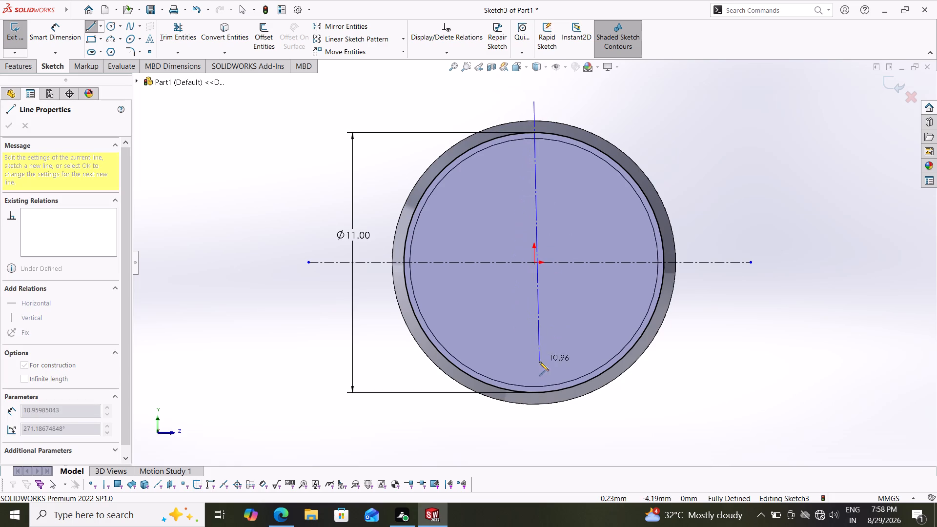
click(533, 423)
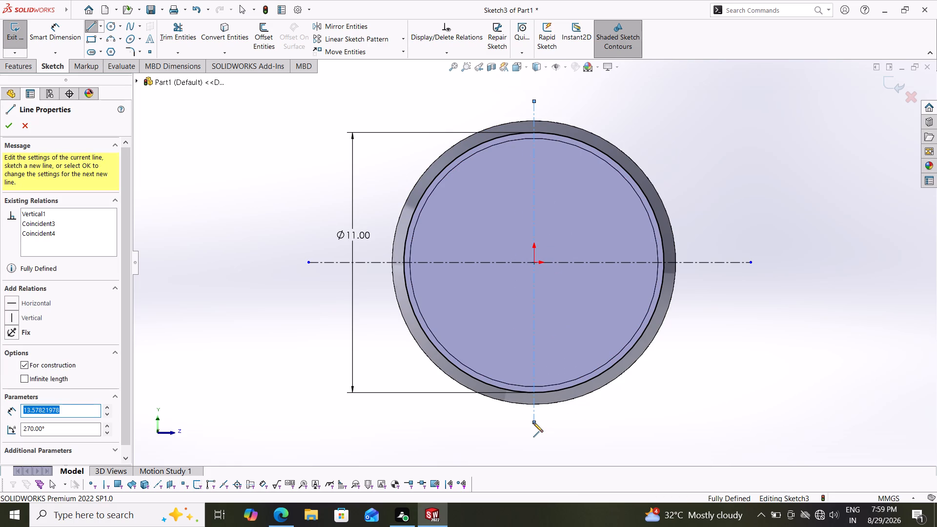
key(Escape)
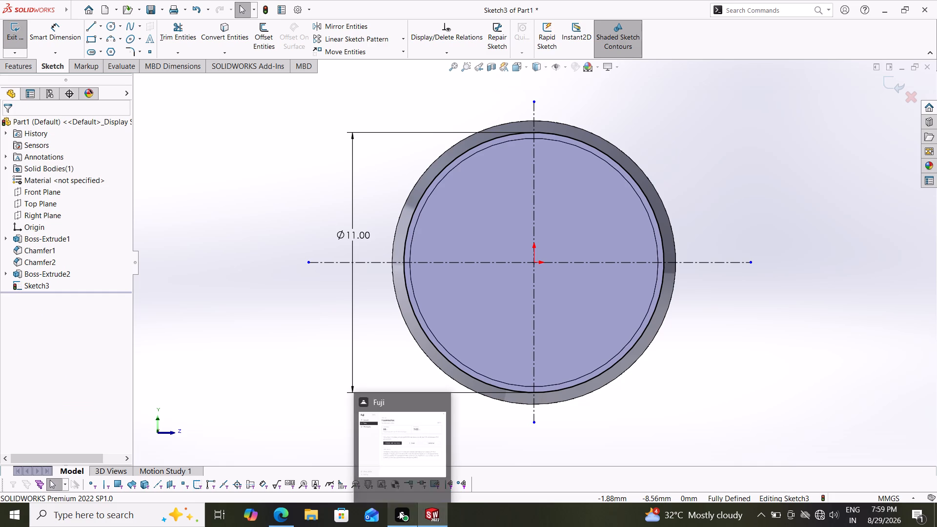
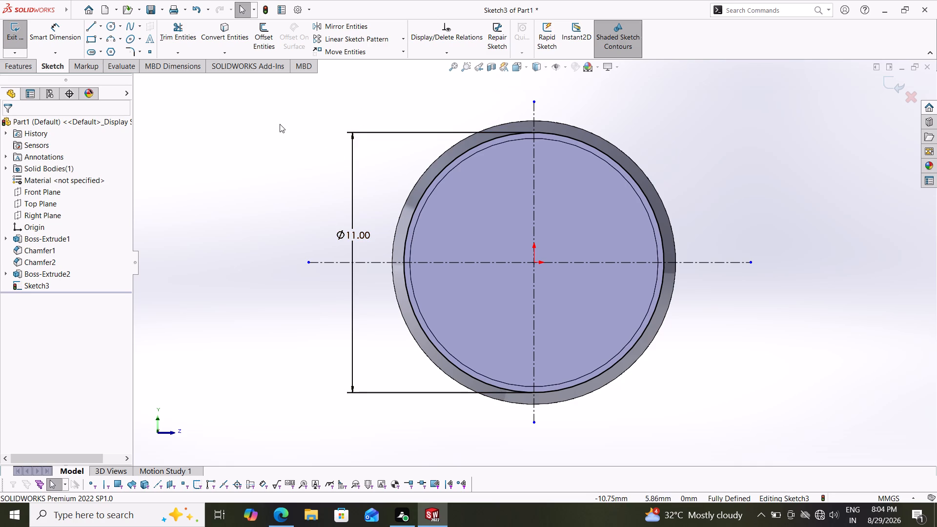
Extrude the 11 mm circle outward from the boss end face to a blind depth of 14 mm (25-11), merged with the body.
click(6, 68)
click(20, 37)
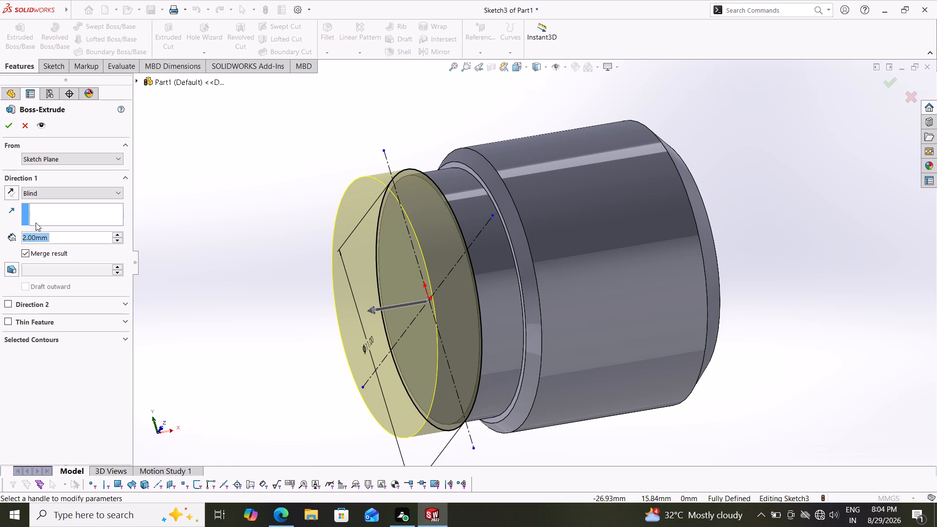
text(25)
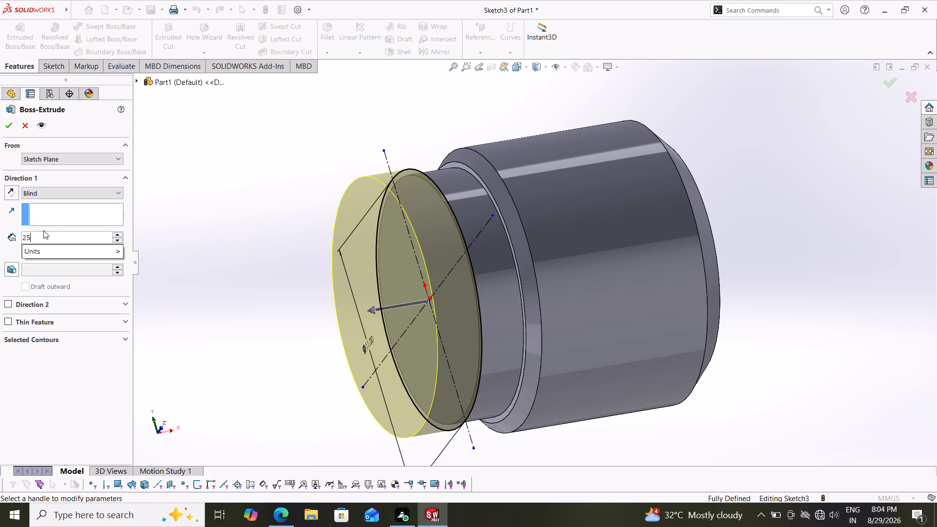
key(minus)
text(11)
key(Return)
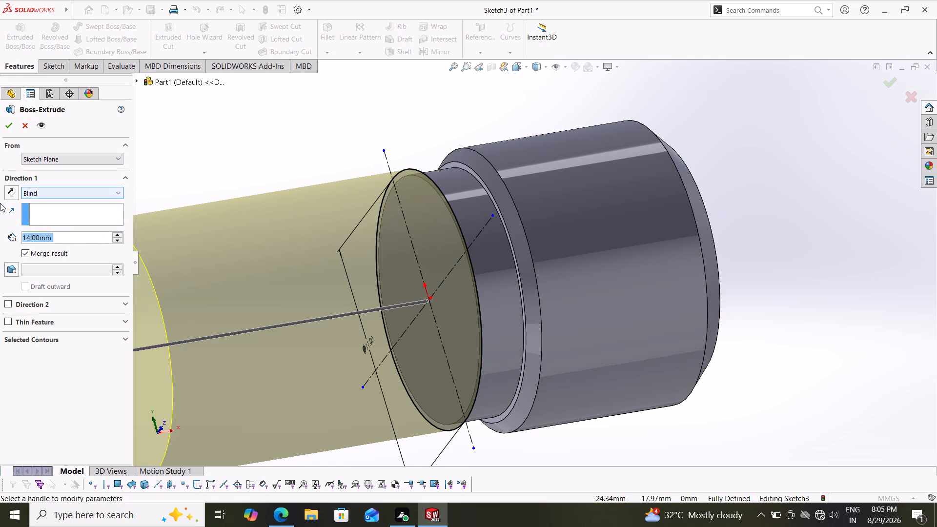
click(8, 125)
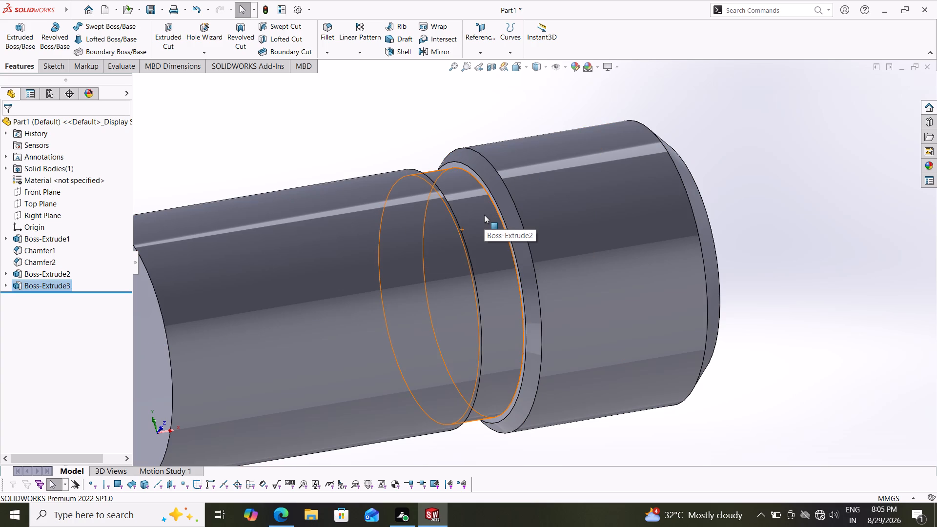
Chamfer the outer circular edge at the free end of the 11 mm cylinder with 0.5 mm distance and 45° angle.
scroll(448, 235, down, 3)
scroll(448, 235, up, 4)
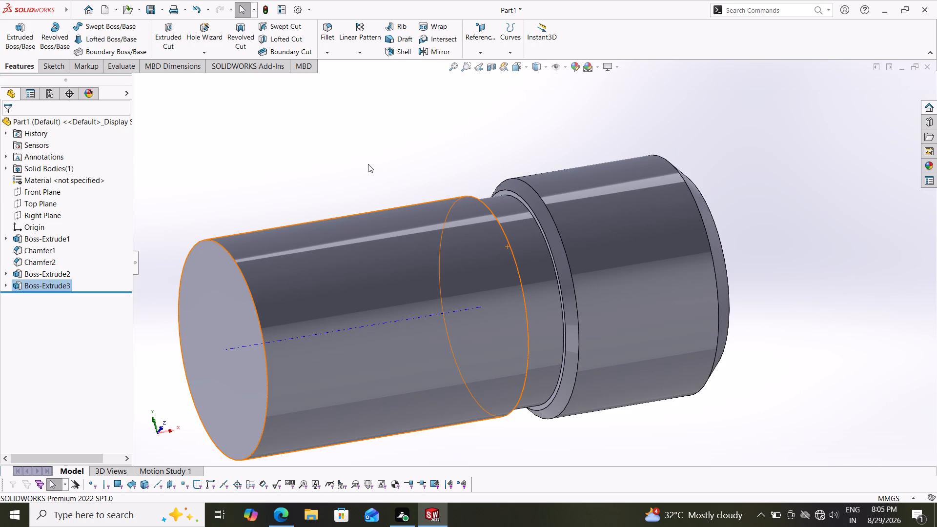
middle_drag(365, 164, 390, 160)
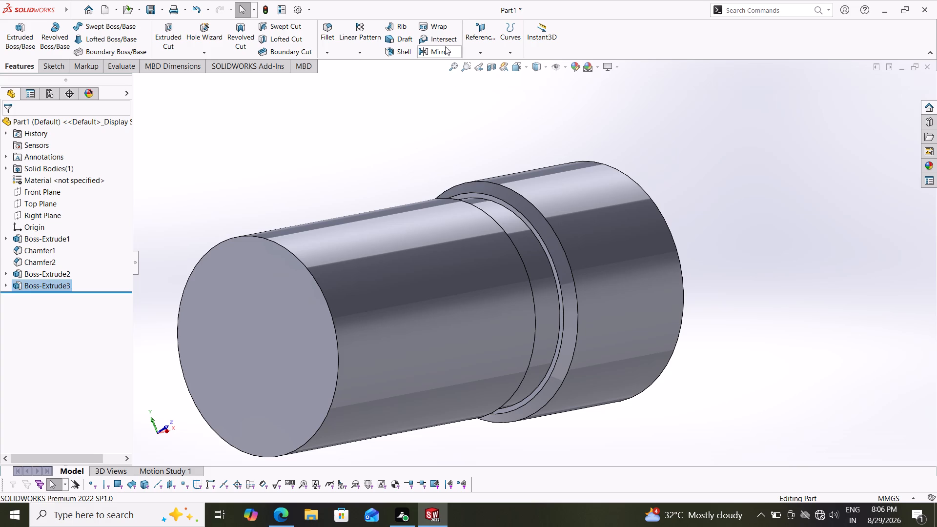
click(333, 52)
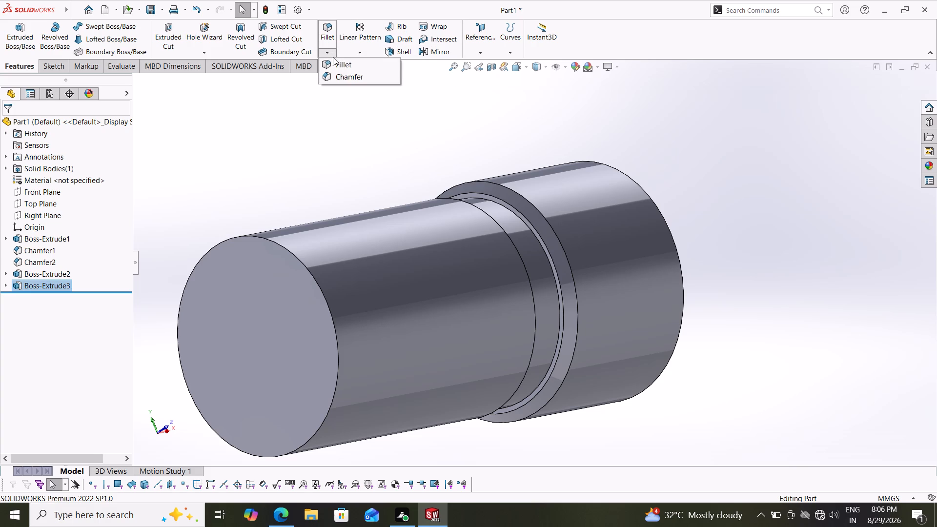
click(327, 72)
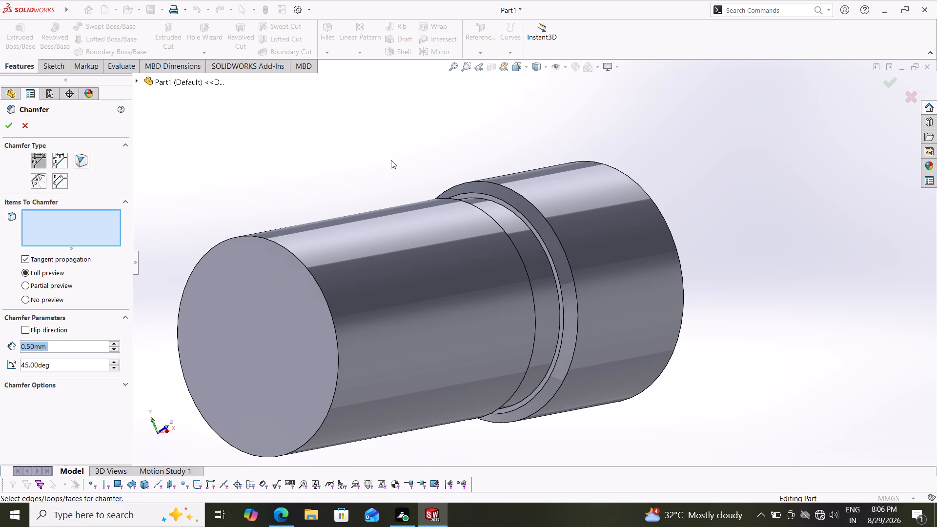
scroll(373, 178, down, 1)
scroll(372, 179, up, 2)
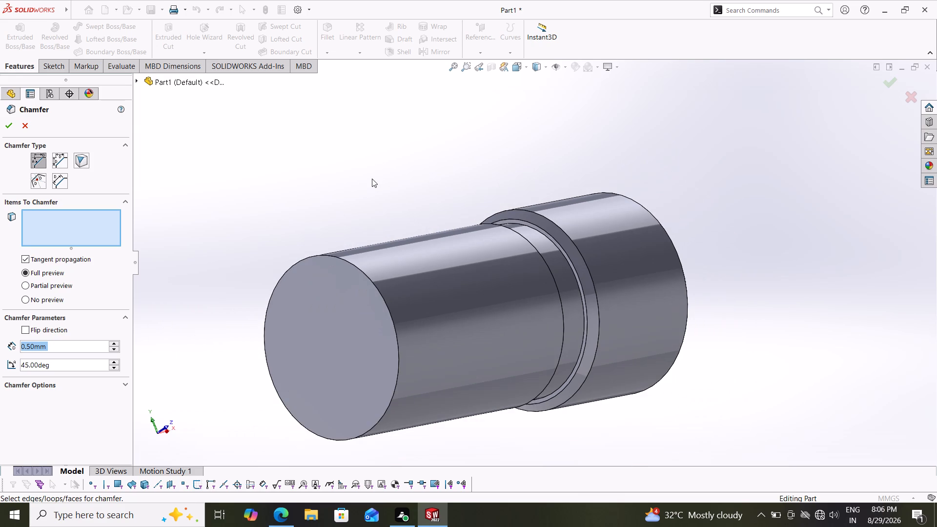
middle_drag(379, 179, 356, 218)
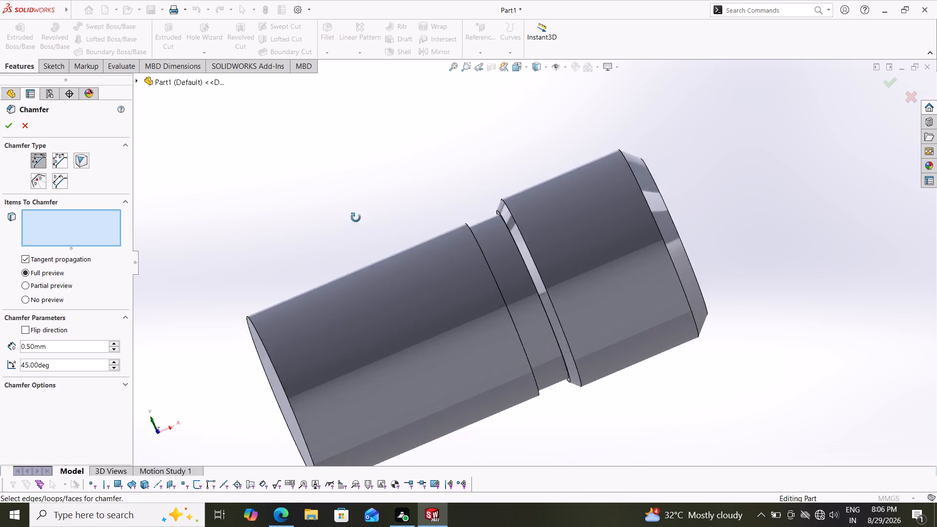
middle_drag(356, 218, 377, 166)
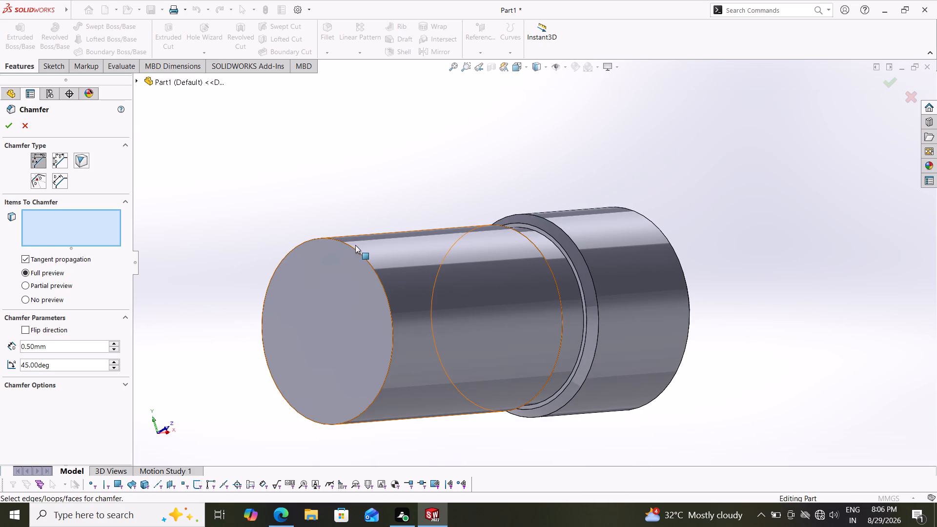
click(355, 249)
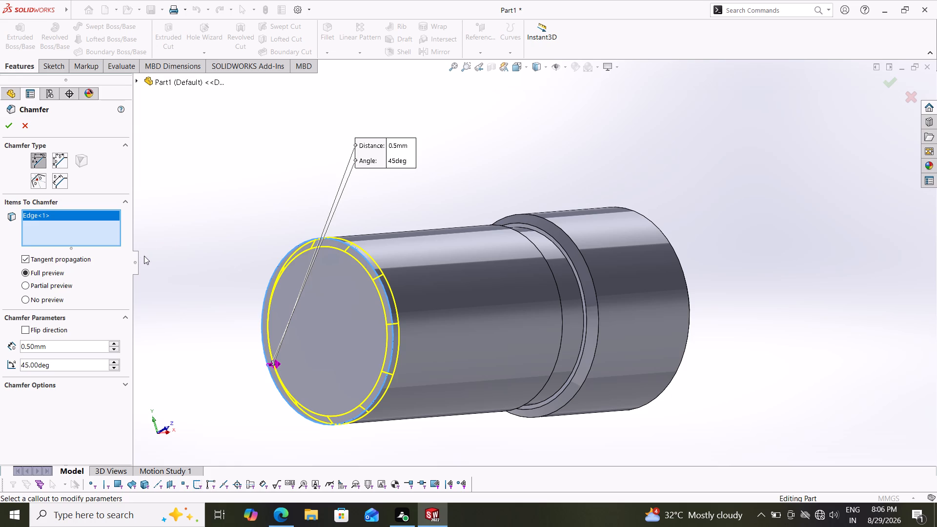
click(4, 127)
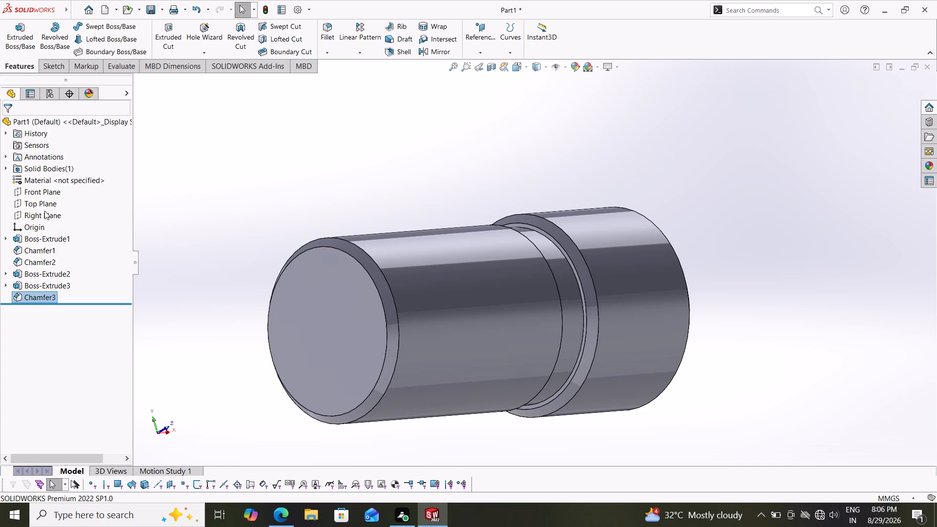
Start a new sketch on the Top Plane.
click(32, 215)
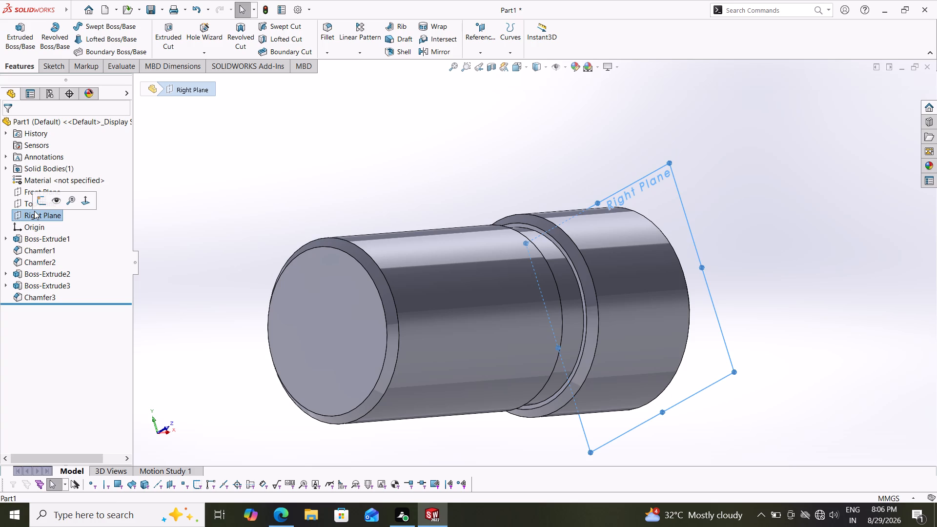
click(25, 203)
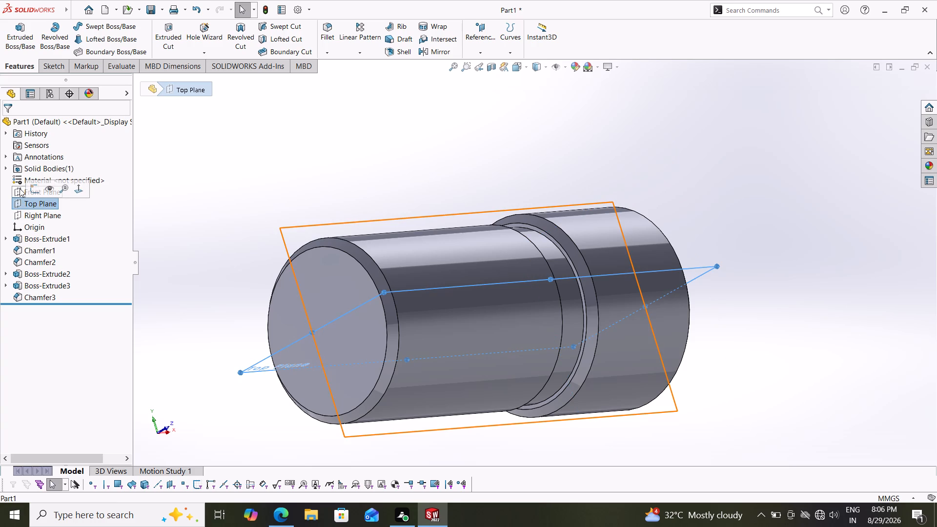
click(20, 188)
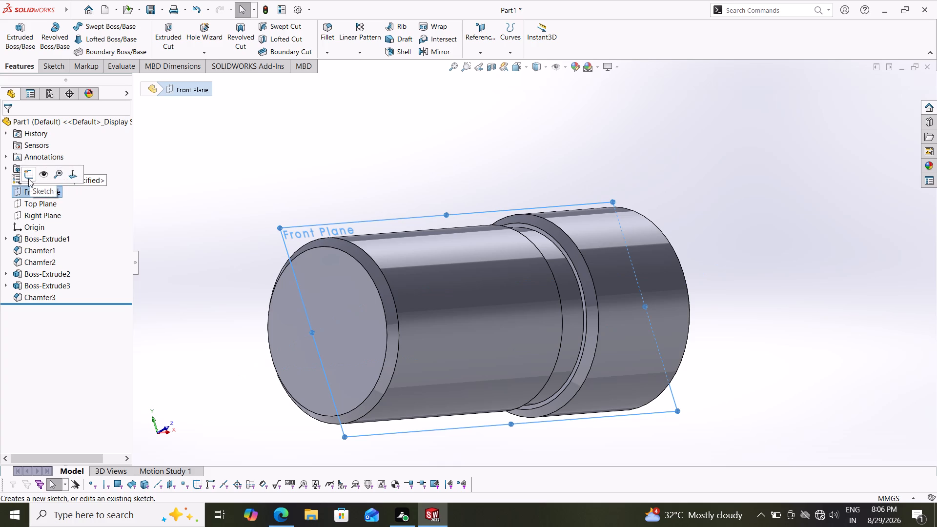
click(25, 206)
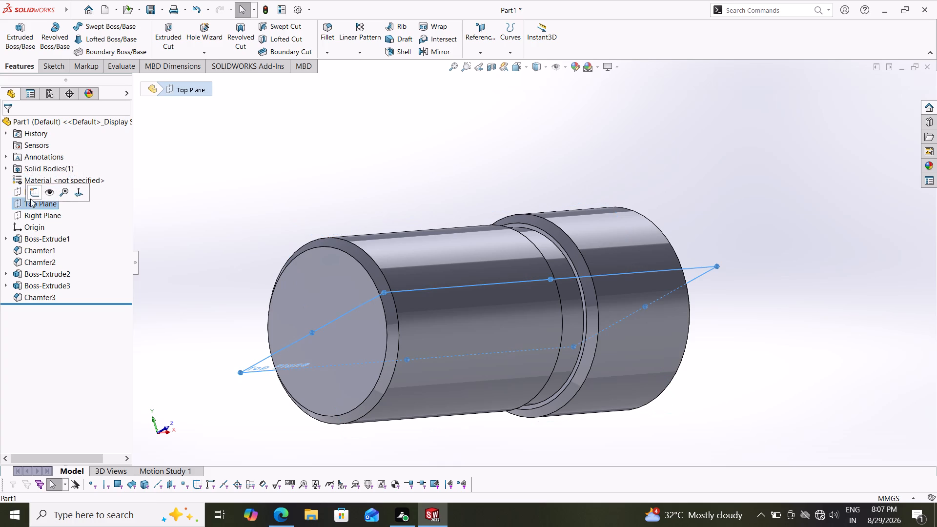
click(38, 189)
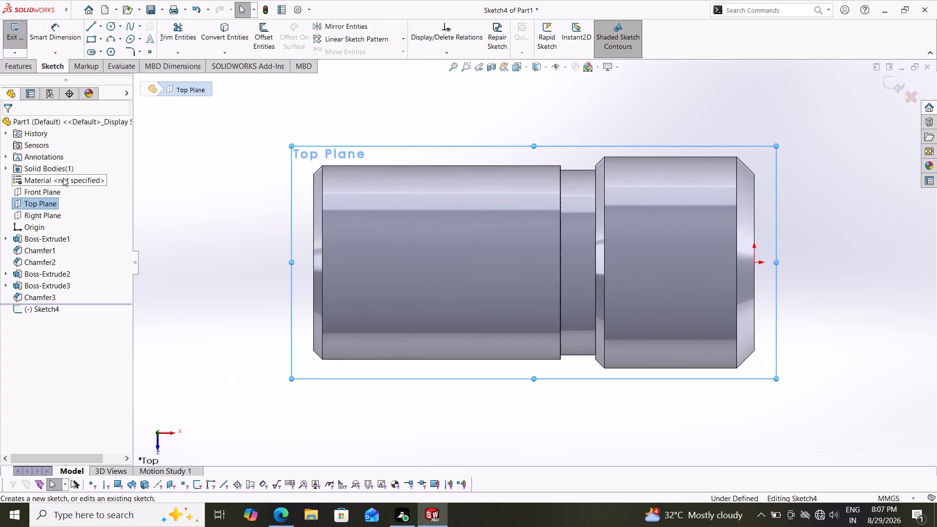
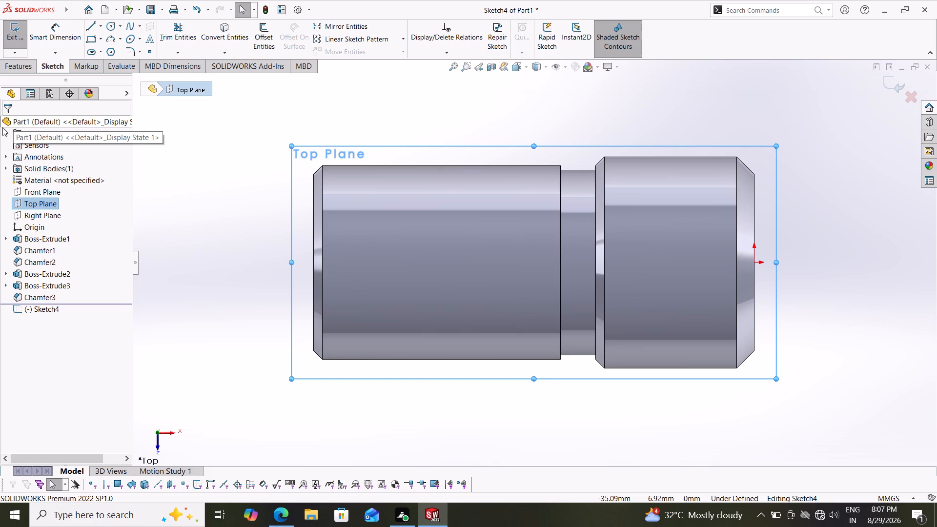
Sketch a horizontal centerline about 19.5 mm long from the origin along the part's axis toward the 11 mm end.
click(100, 28)
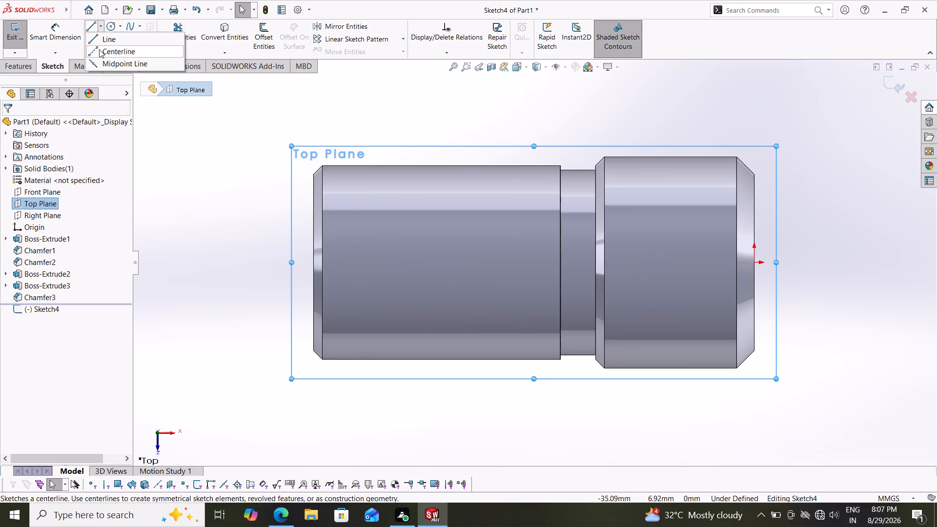
click(99, 50)
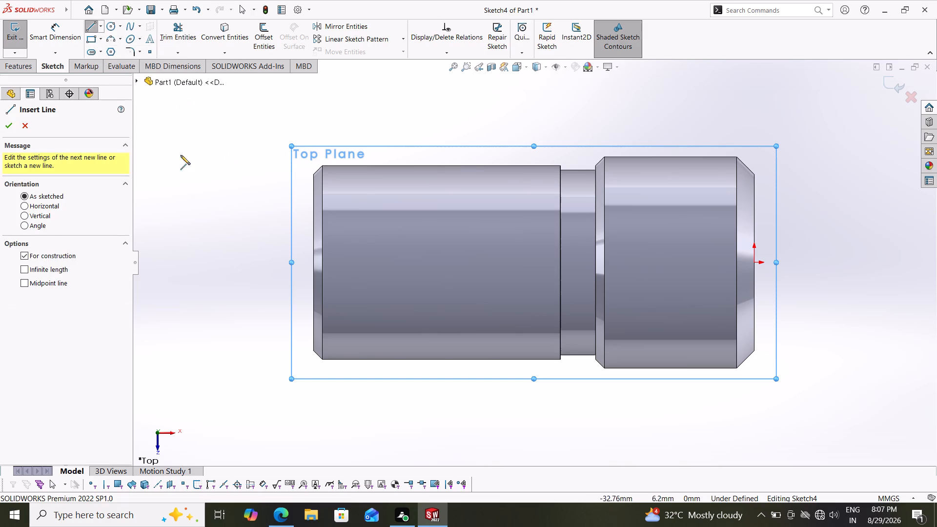
click(755, 264)
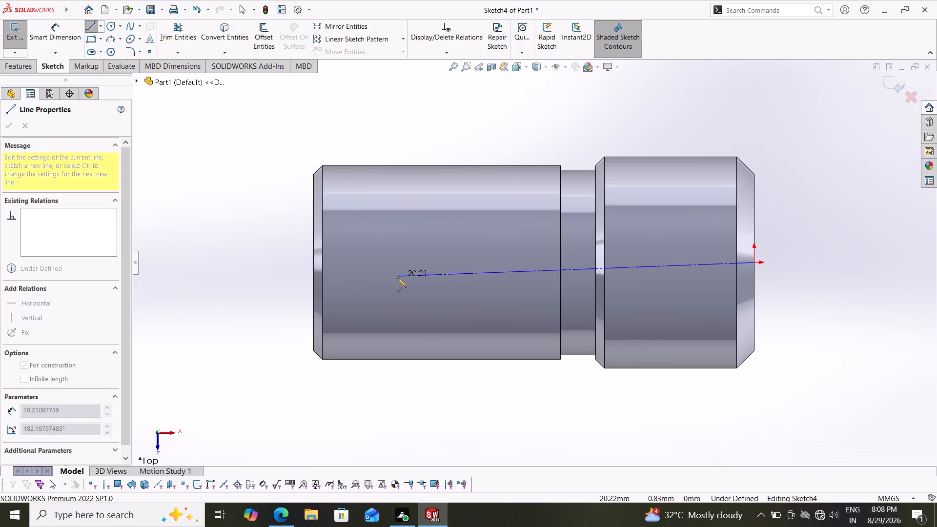
click(410, 263)
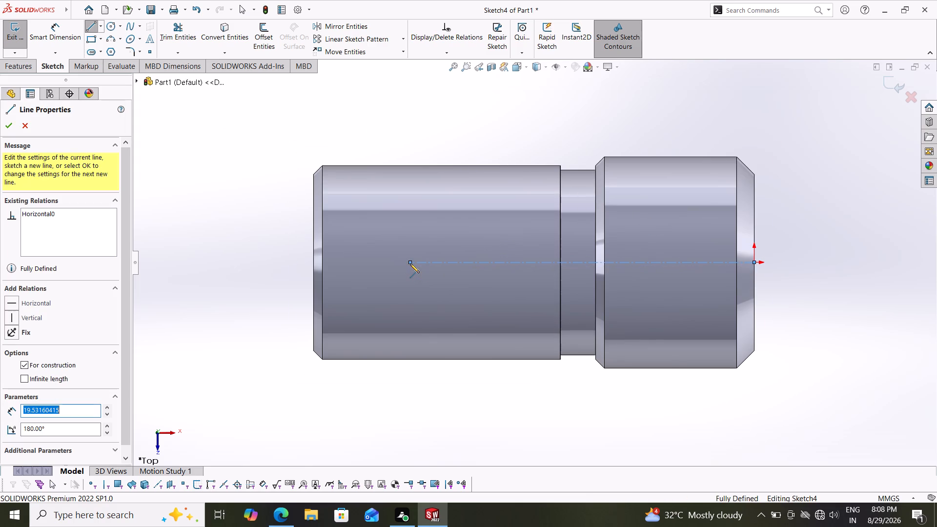
key(Escape)
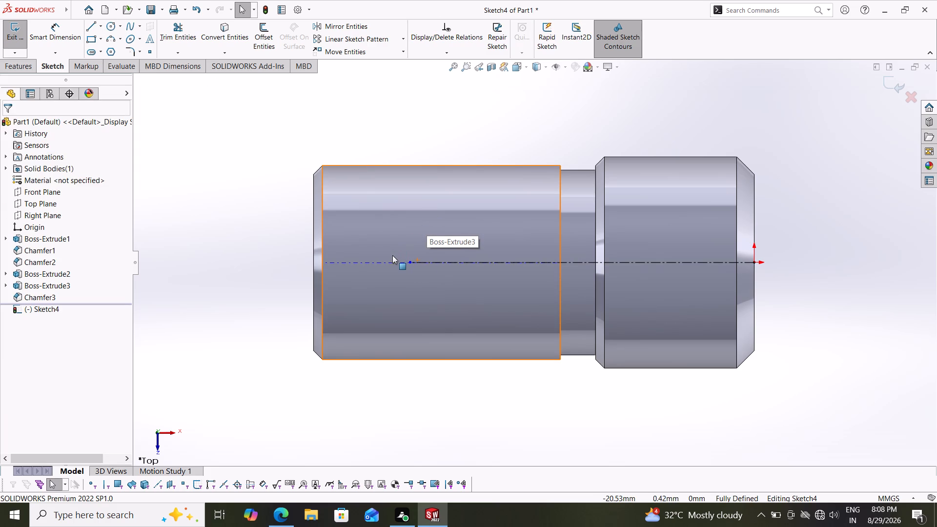
Dimension the centerline's length as 18 mm, placing the dimension above the part.
click(54, 33)
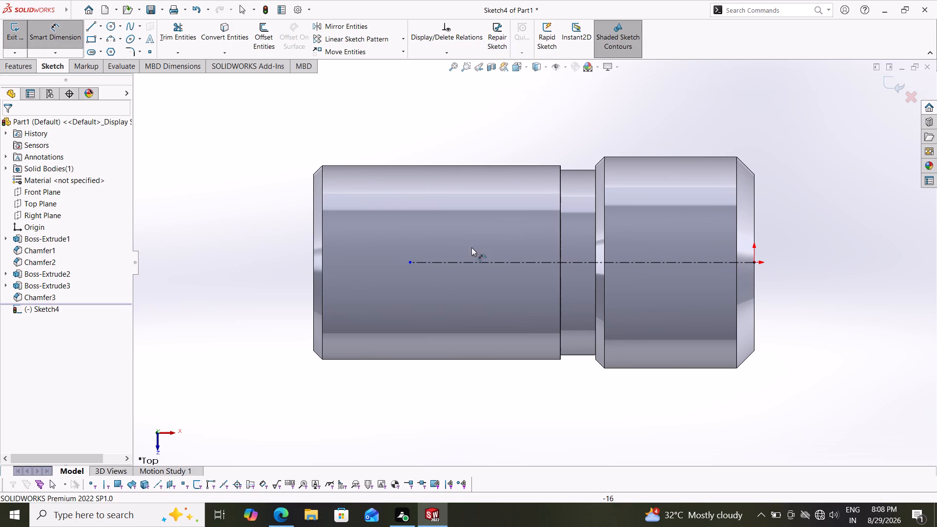
click(473, 260)
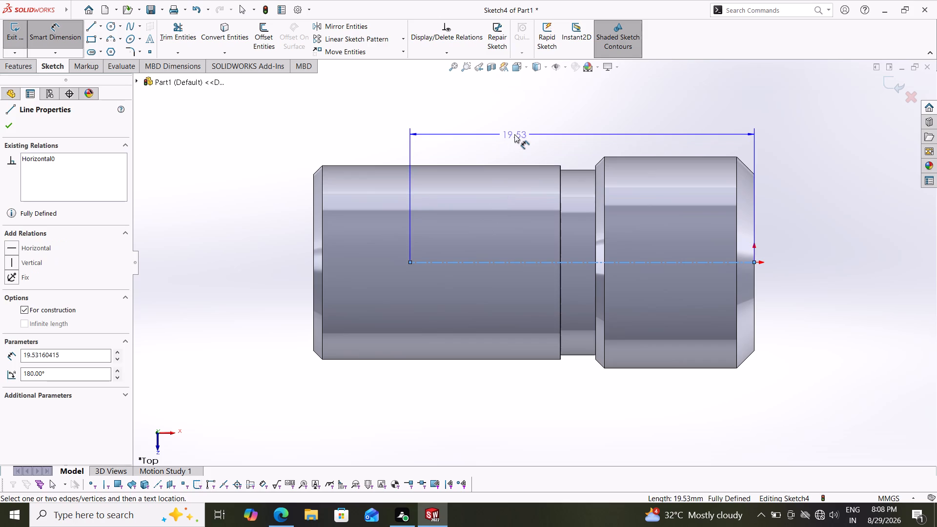
click(514, 134)
text(18)
key(Return)
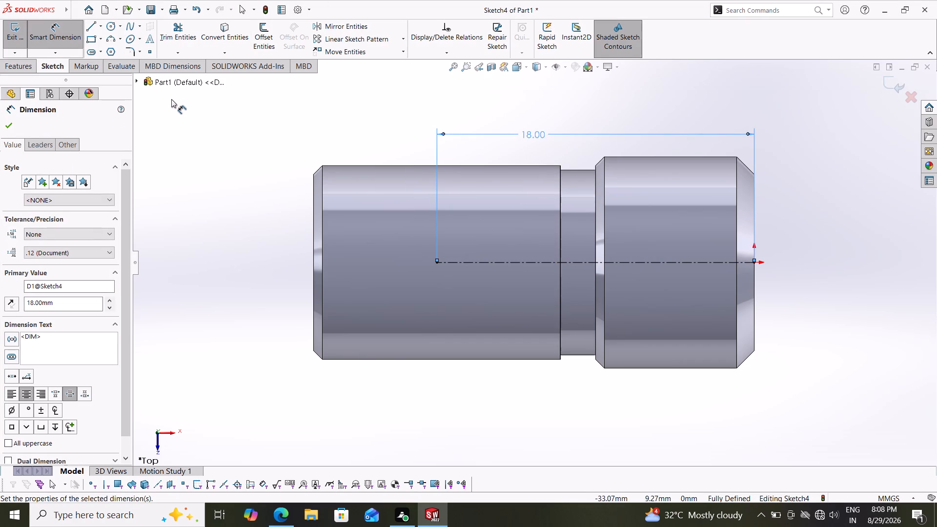
click(3, 129)
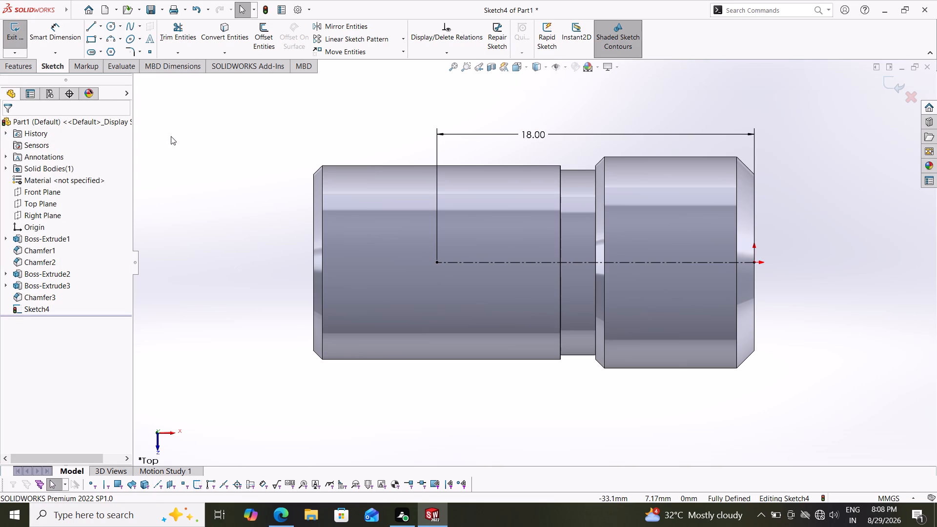
Sketch a circle of about 3.6 mm radius centred on the centerline's free endpoint.
click(110, 26)
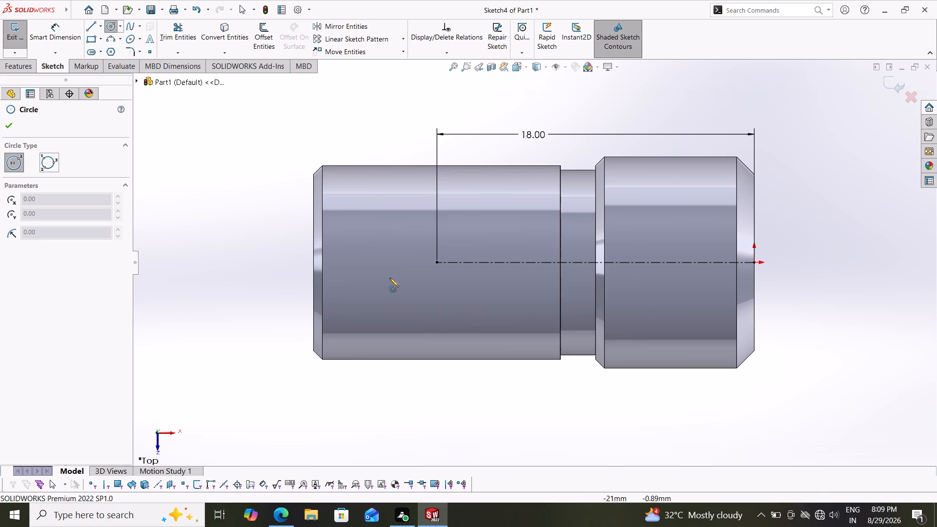
click(437, 264)
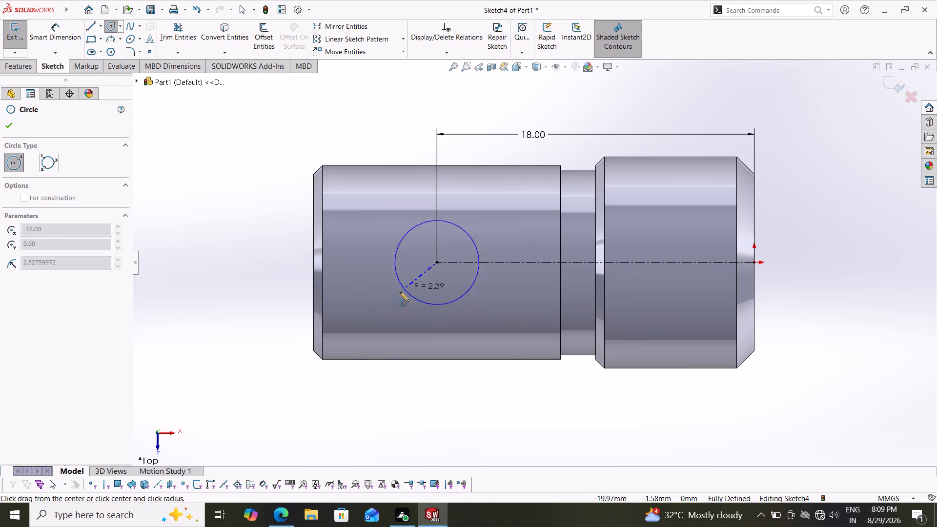
click(387, 302)
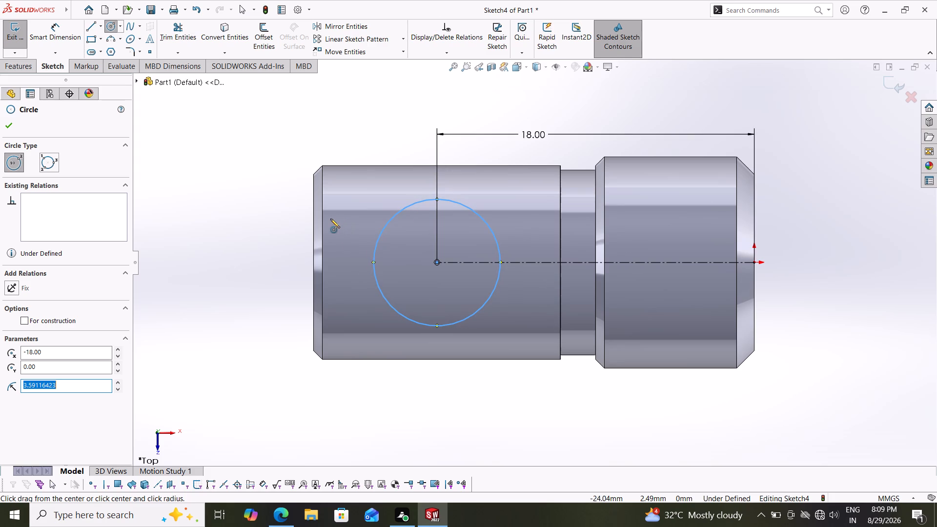
key(Escape)
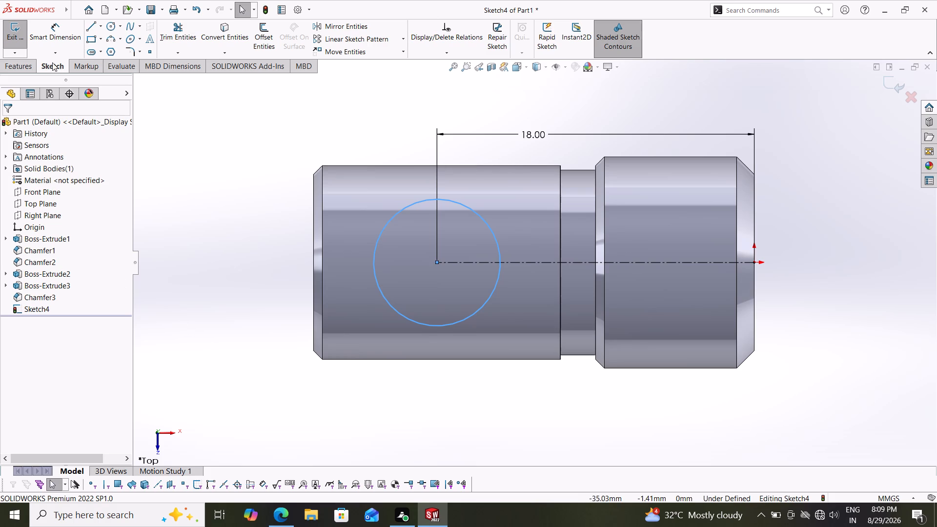
Dimension the circle's diameter as 10 mm and place the dimension clear of the body beyond the 11 mm cylinder's free end.
click(55, 33)
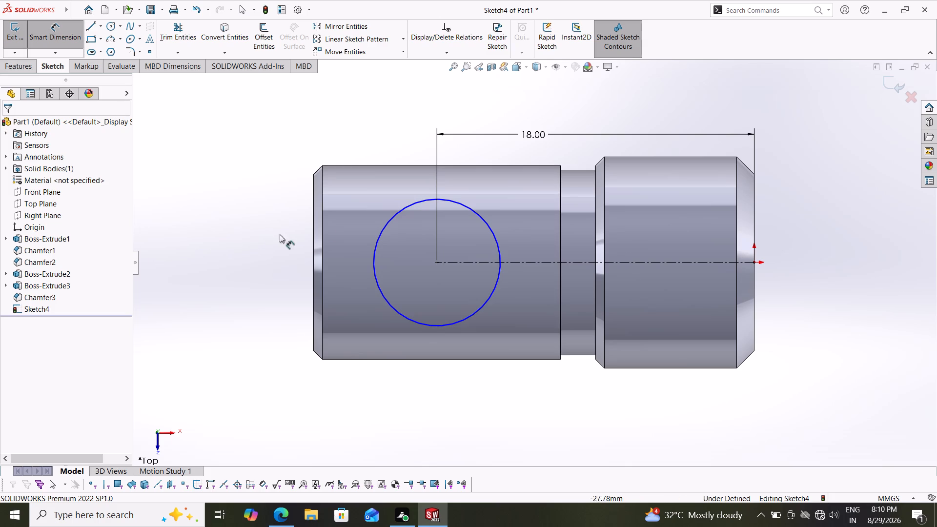
click(391, 219)
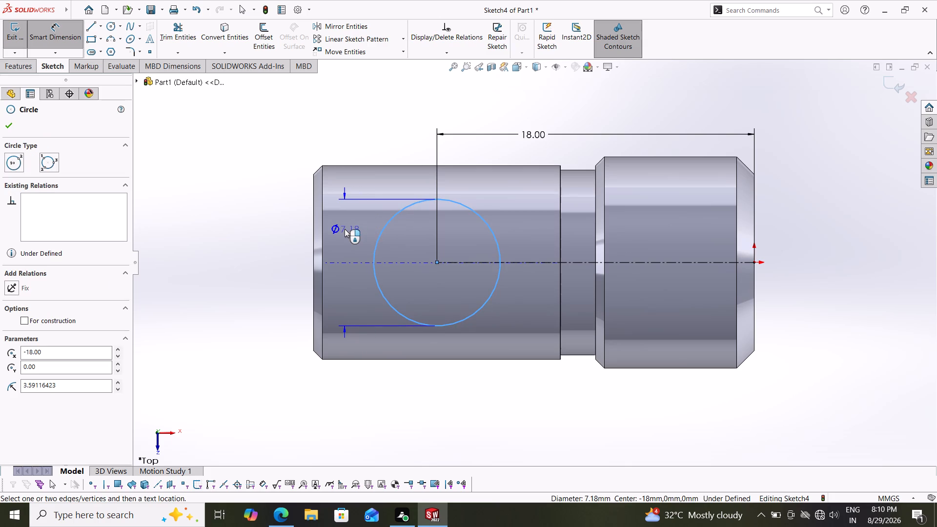
click(350, 254)
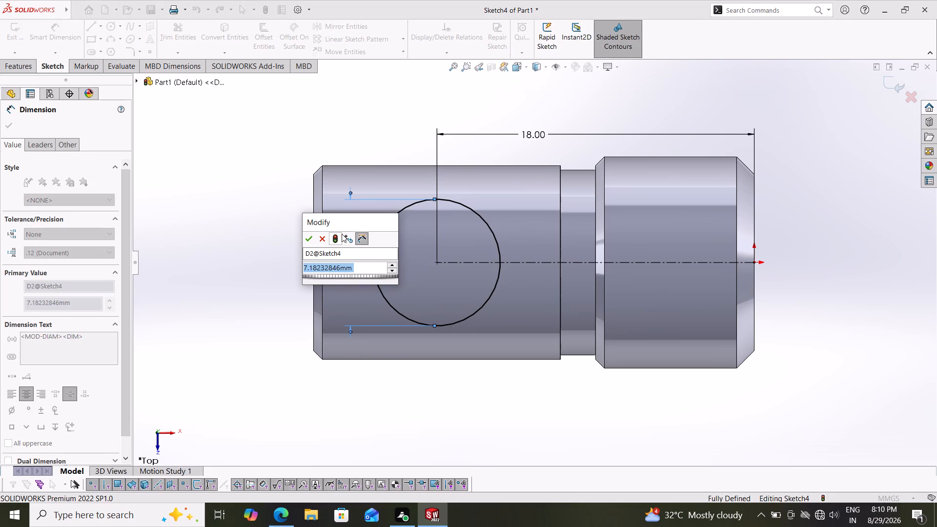
text(10)
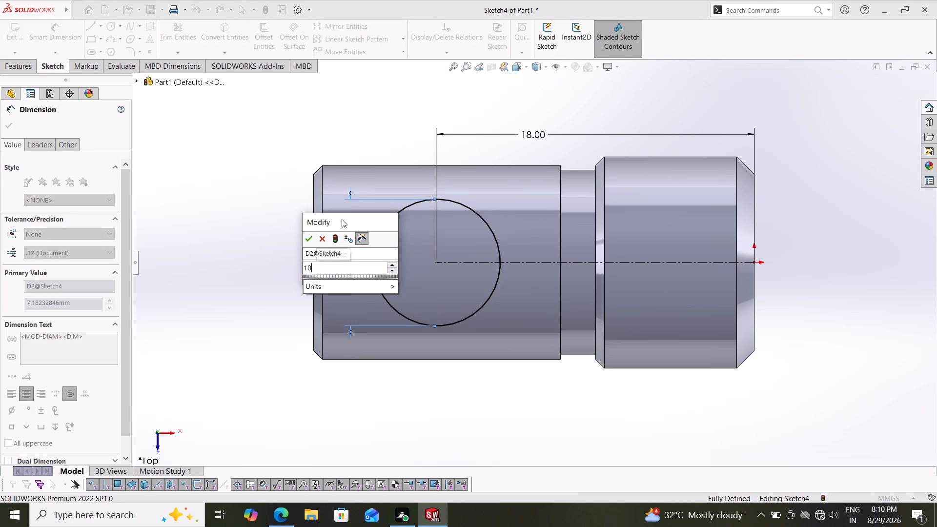
key(Return)
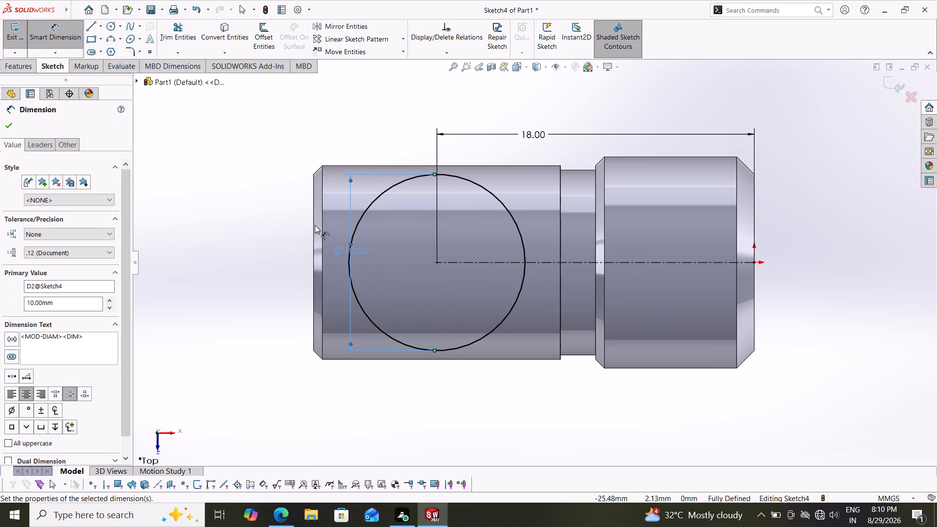
drag(341, 248, 309, 250)
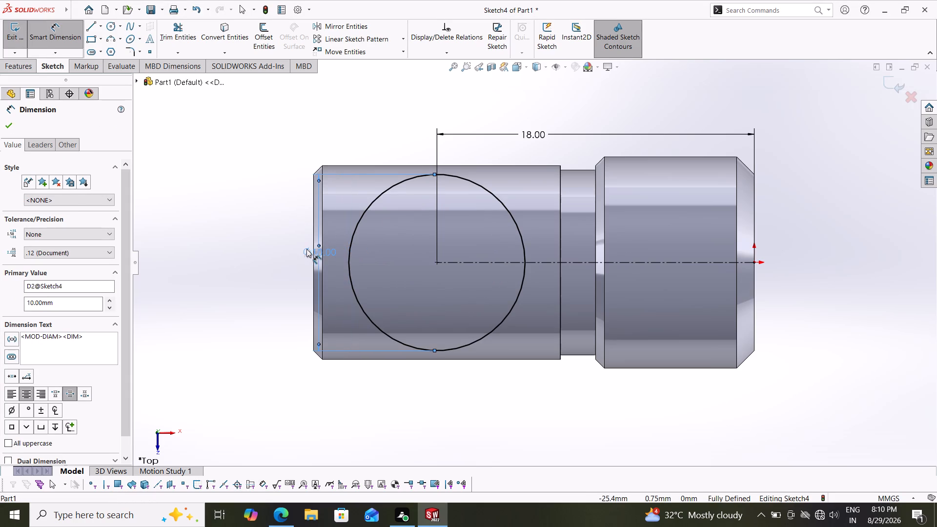
drag(308, 250, 255, 256)
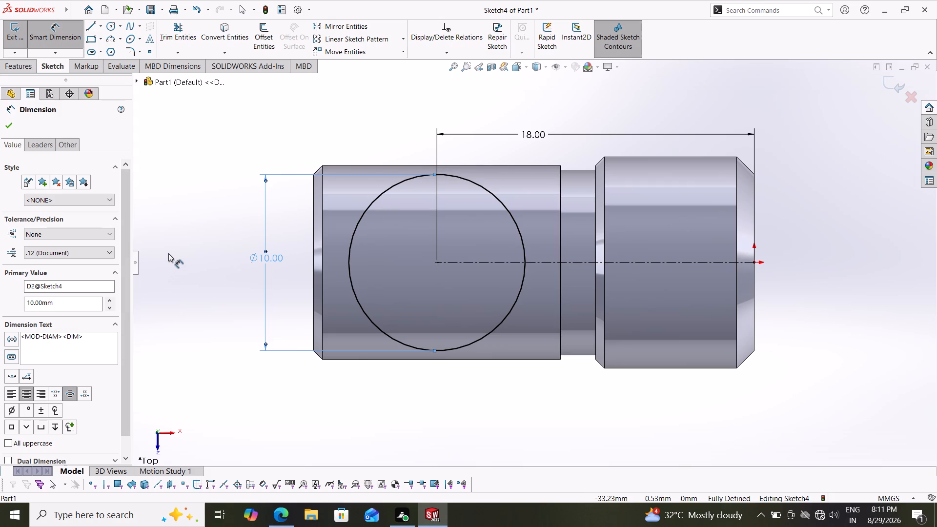
click(25, 69)
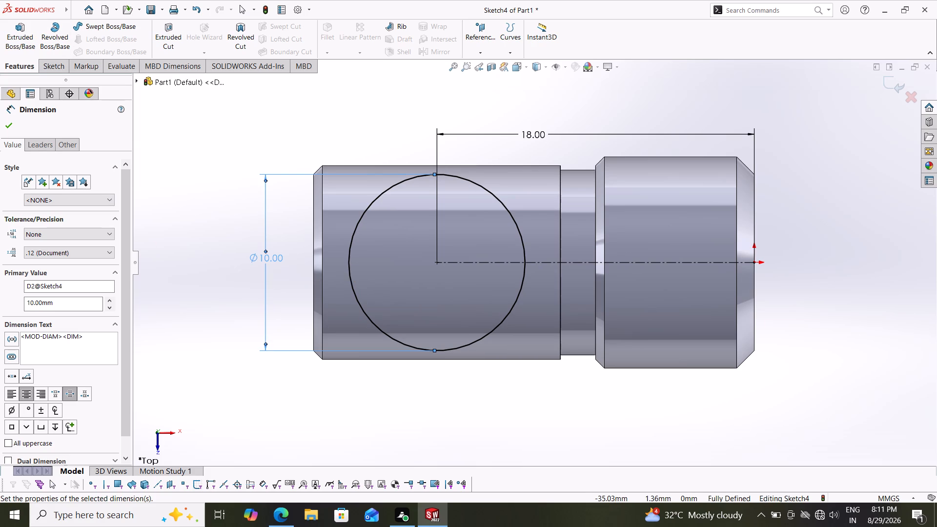
click(7, 124)
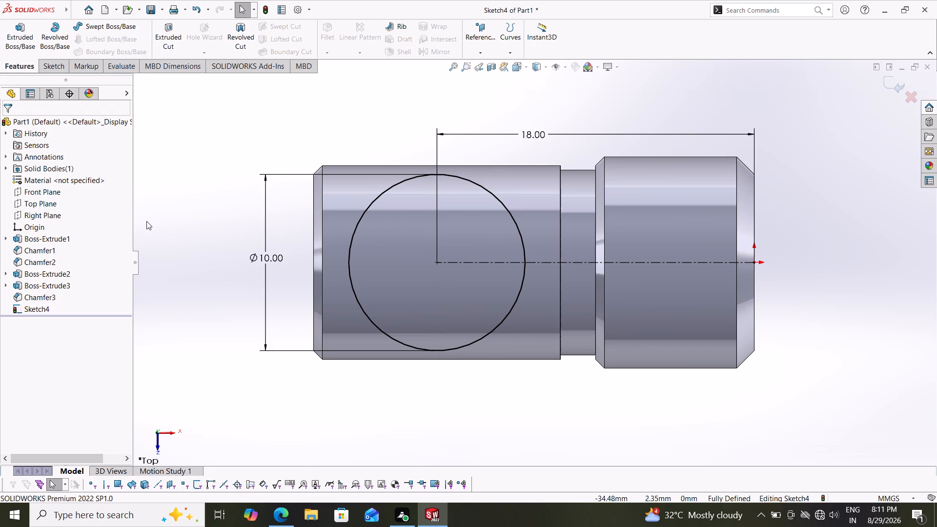
Begin a boss extrusion of the 10 mm circle with its start condition set to Offset.
click(28, 43)
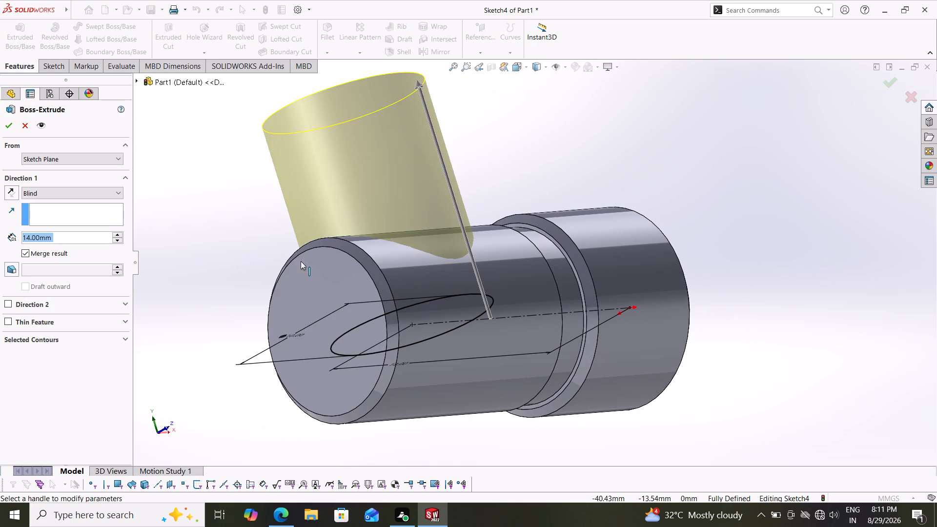
middle_drag(181, 251, 181, 259)
middle_drag(181, 259, 279, 294)
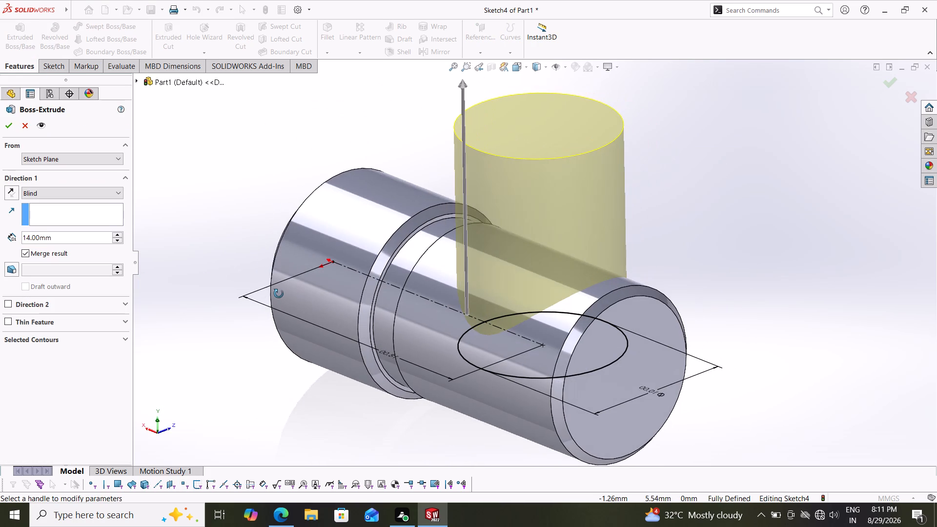
middle_drag(279, 294, 278, 294)
scroll(703, 276, down, 2)
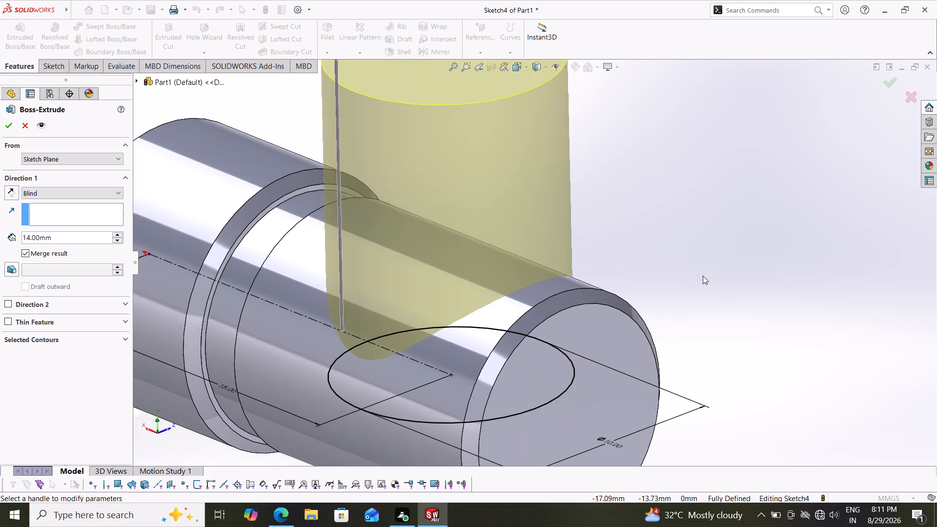
scroll(700, 276, up, 3)
middle_drag(696, 282, 688, 290)
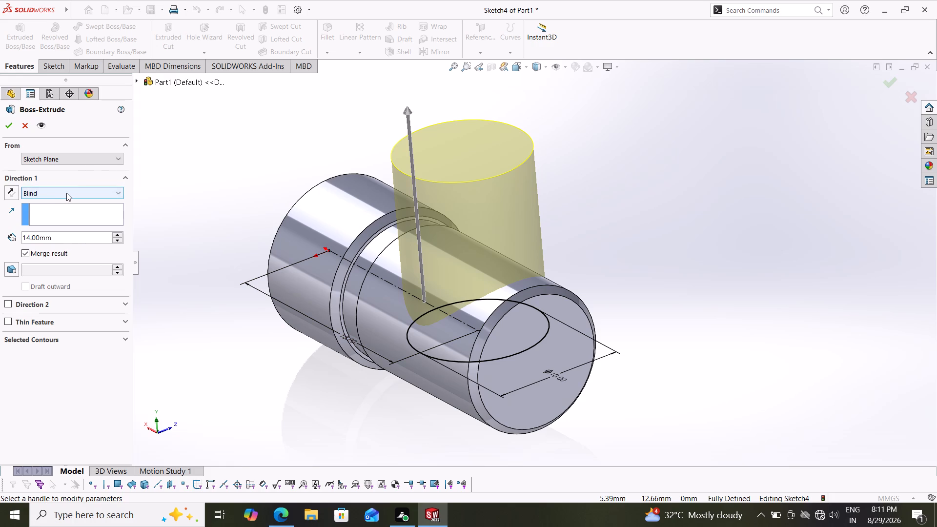
click(110, 157)
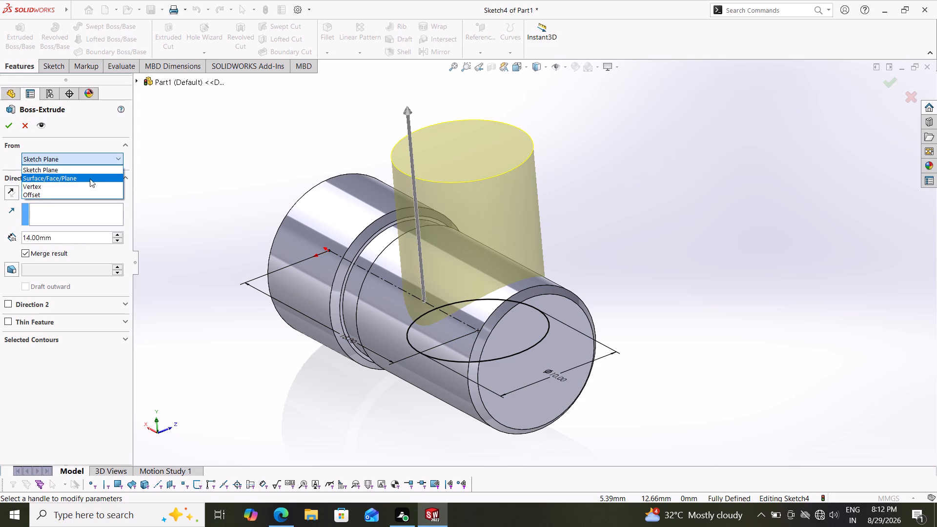
click(73, 195)
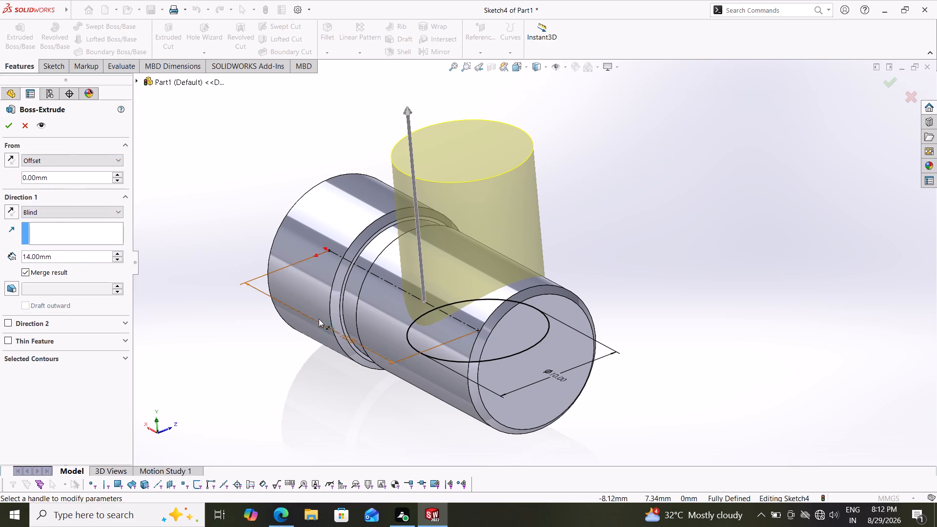
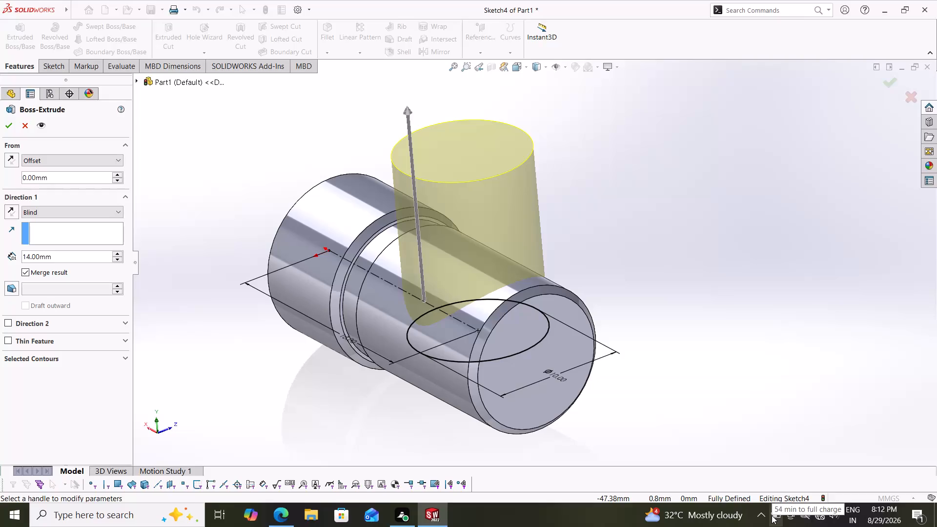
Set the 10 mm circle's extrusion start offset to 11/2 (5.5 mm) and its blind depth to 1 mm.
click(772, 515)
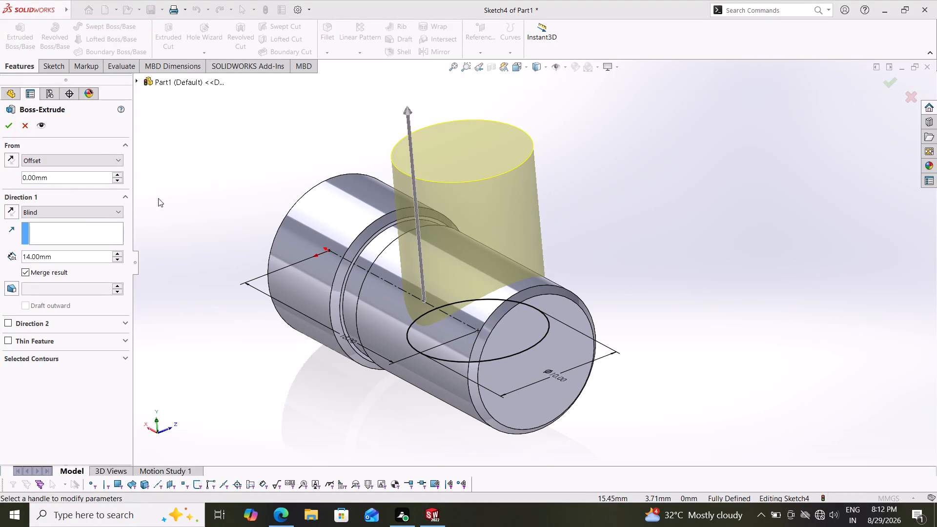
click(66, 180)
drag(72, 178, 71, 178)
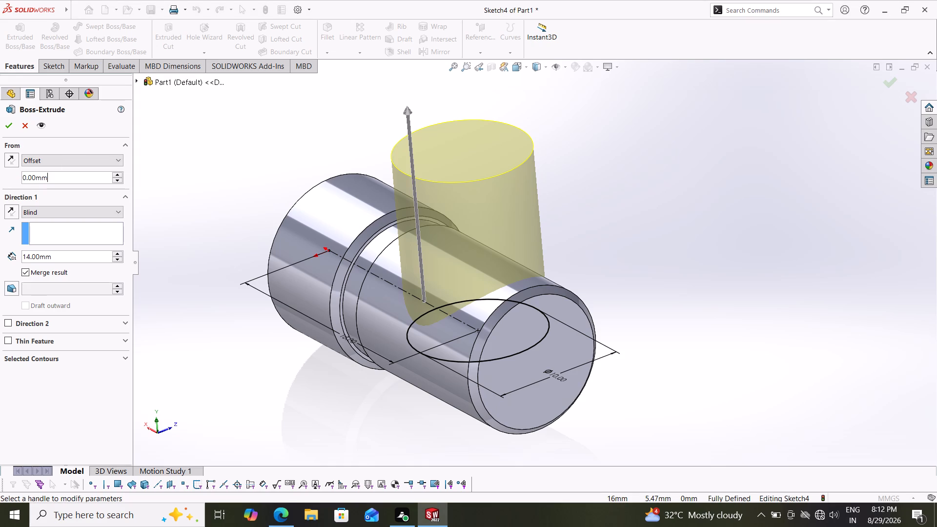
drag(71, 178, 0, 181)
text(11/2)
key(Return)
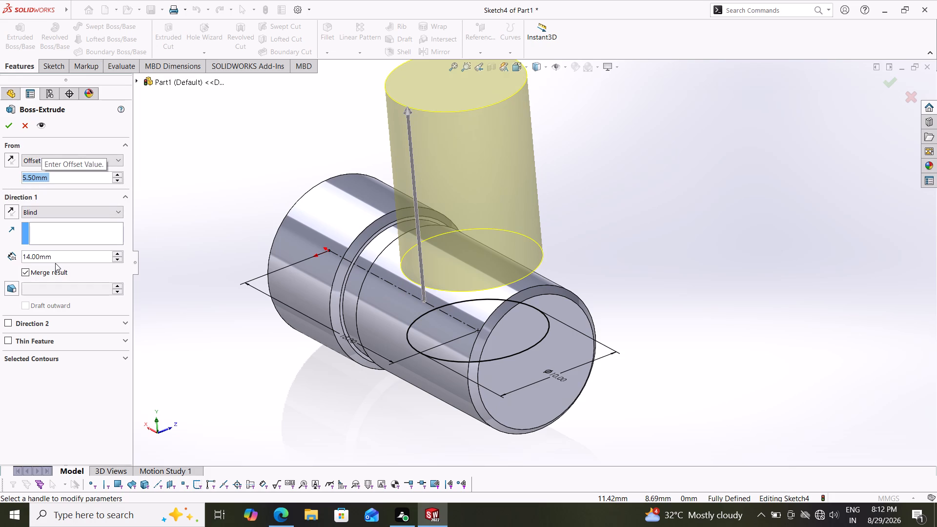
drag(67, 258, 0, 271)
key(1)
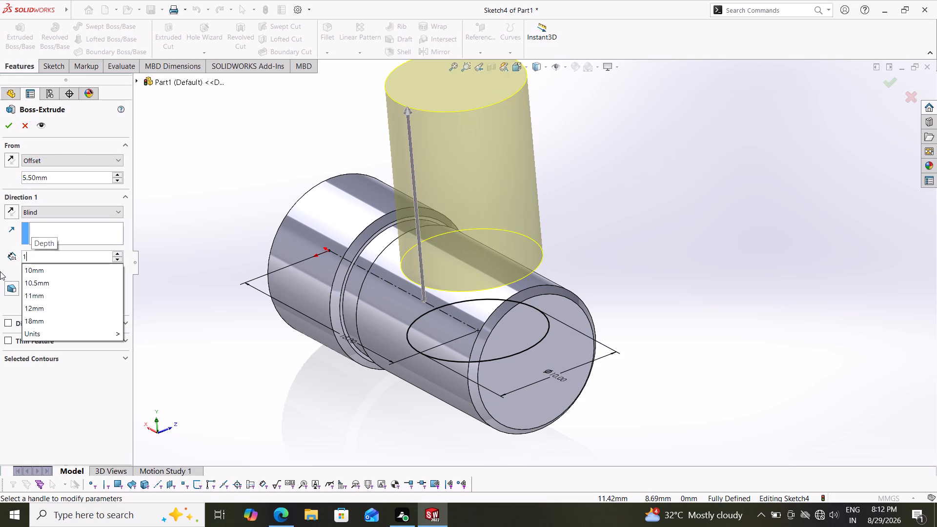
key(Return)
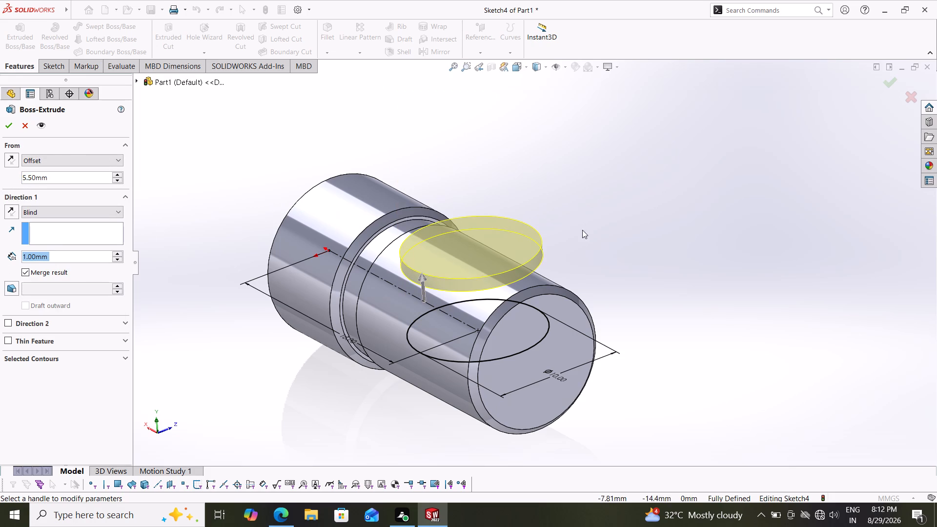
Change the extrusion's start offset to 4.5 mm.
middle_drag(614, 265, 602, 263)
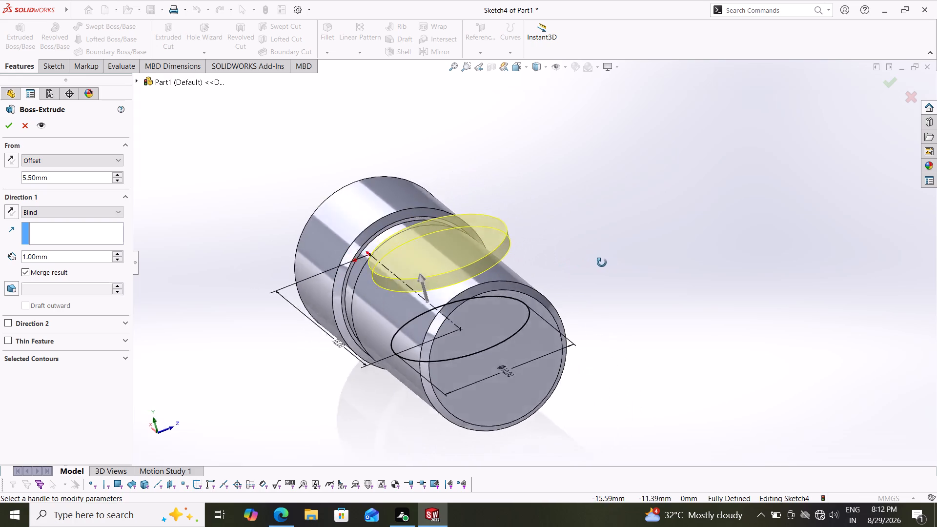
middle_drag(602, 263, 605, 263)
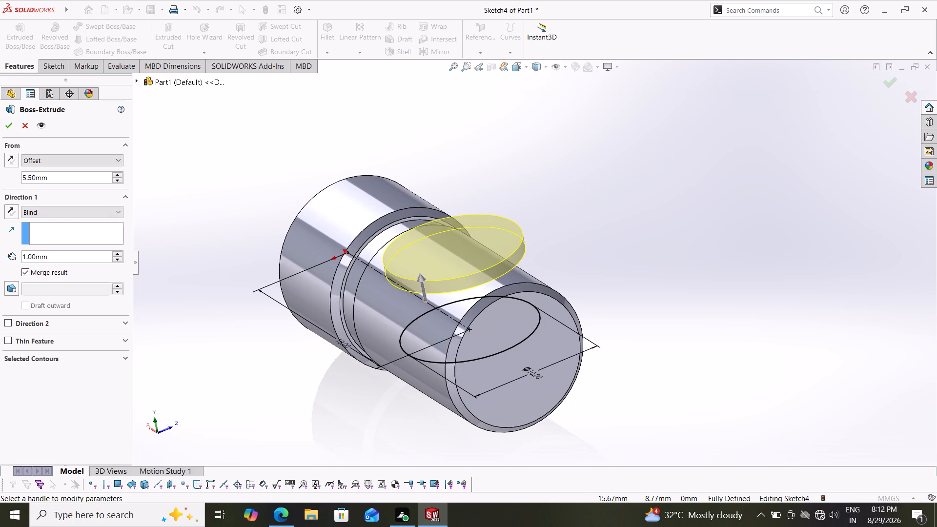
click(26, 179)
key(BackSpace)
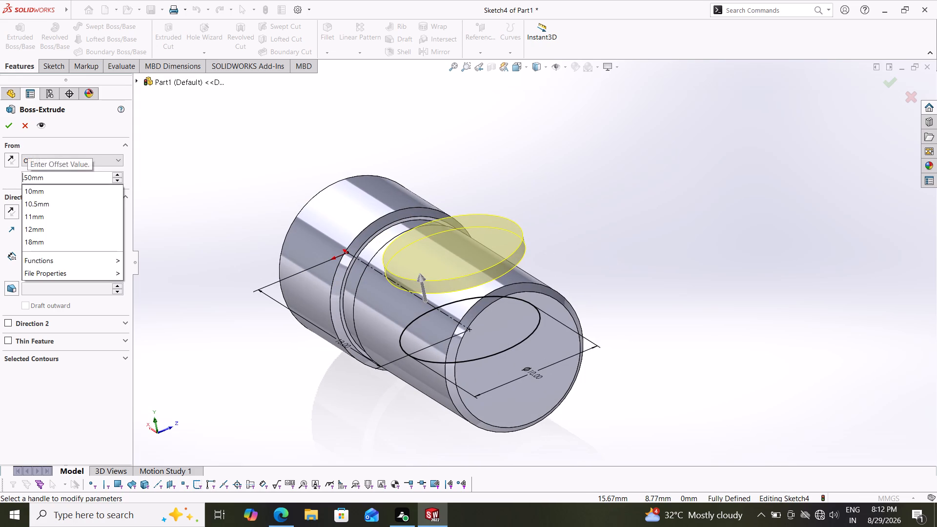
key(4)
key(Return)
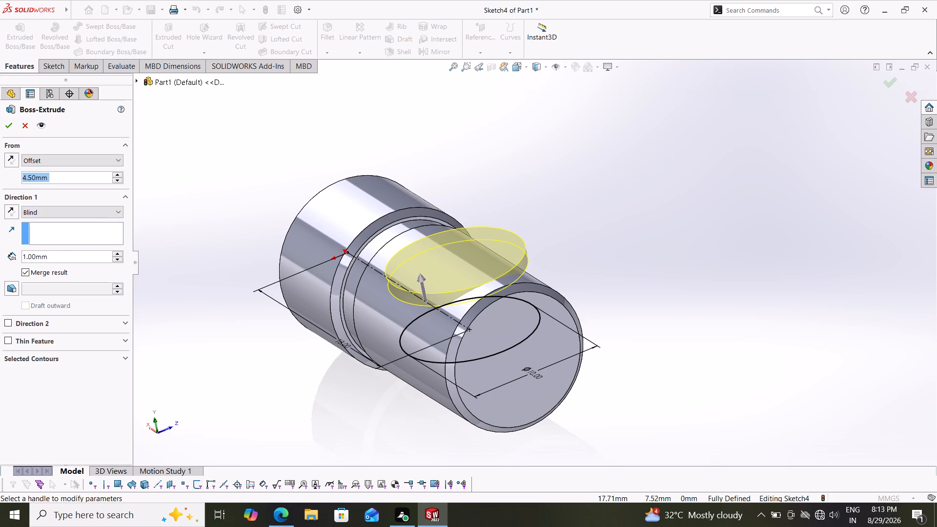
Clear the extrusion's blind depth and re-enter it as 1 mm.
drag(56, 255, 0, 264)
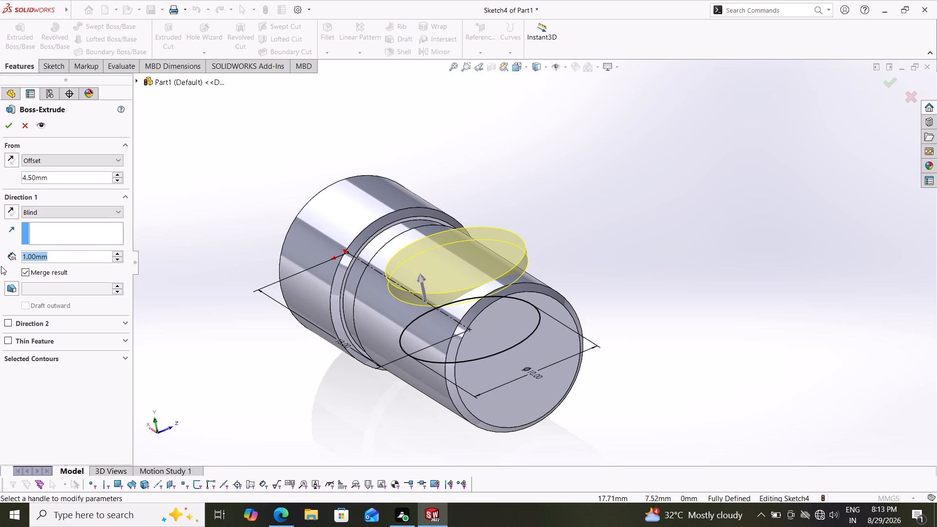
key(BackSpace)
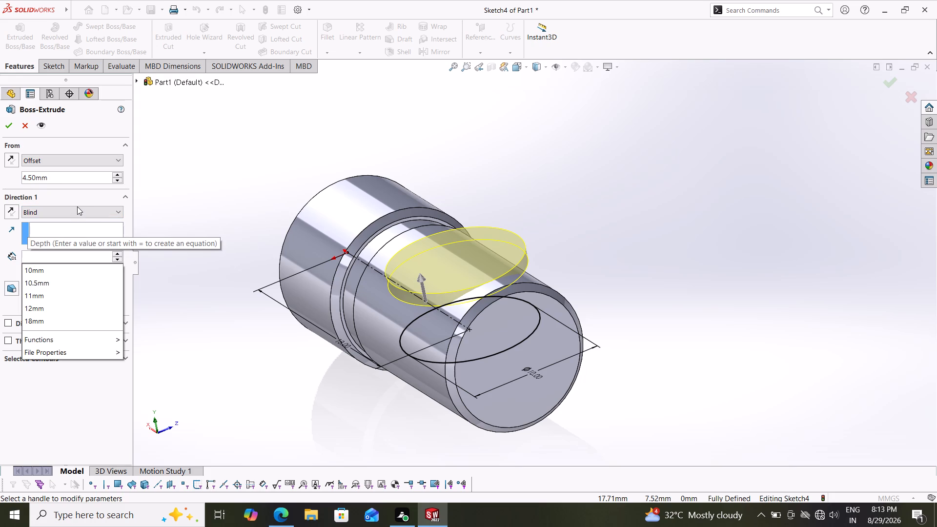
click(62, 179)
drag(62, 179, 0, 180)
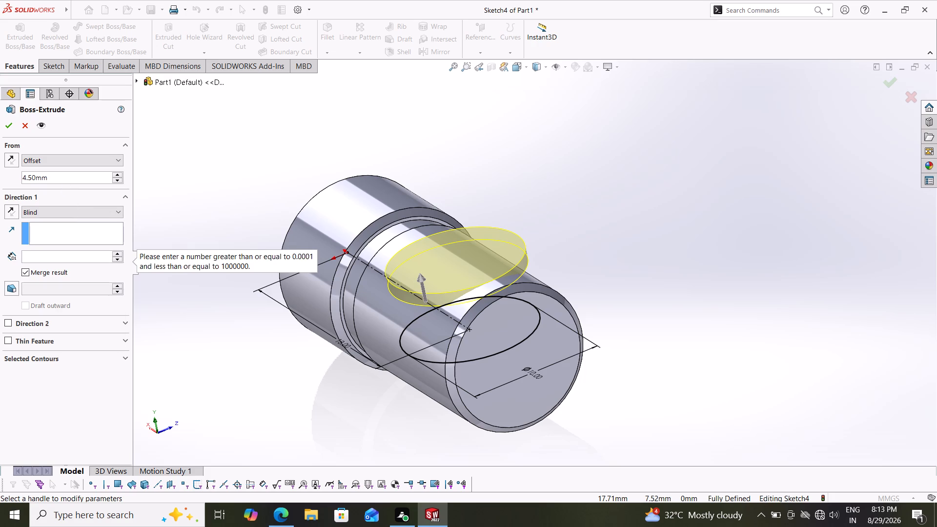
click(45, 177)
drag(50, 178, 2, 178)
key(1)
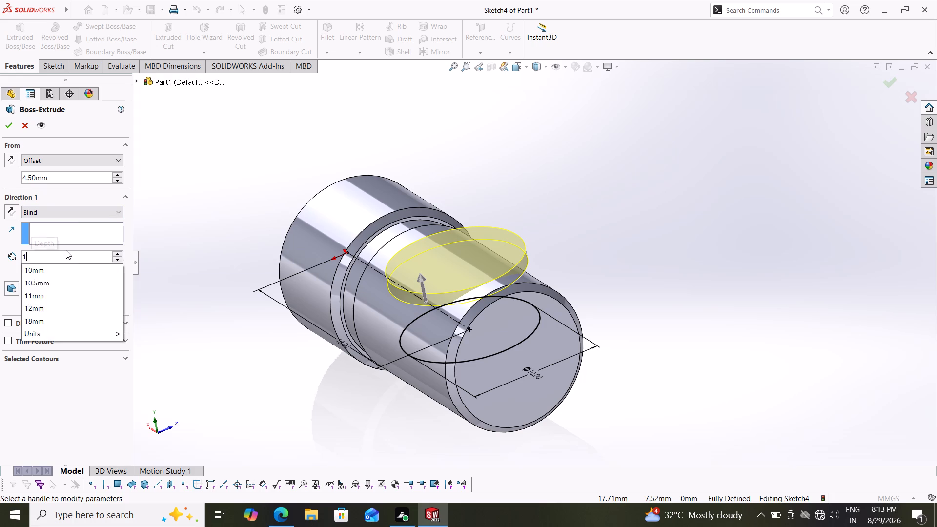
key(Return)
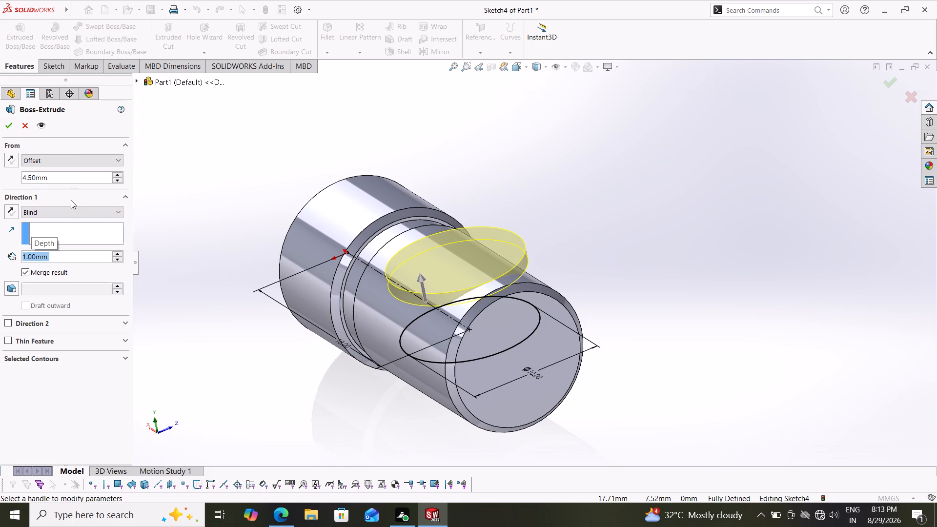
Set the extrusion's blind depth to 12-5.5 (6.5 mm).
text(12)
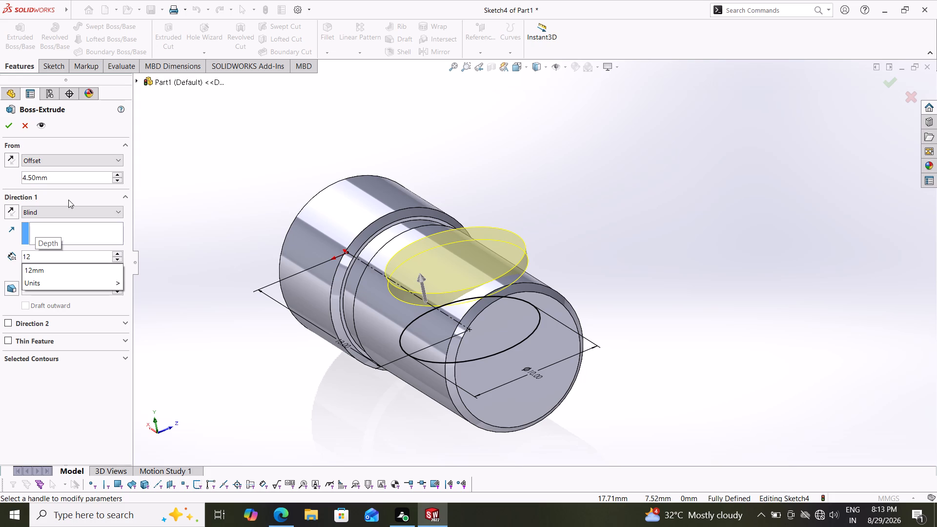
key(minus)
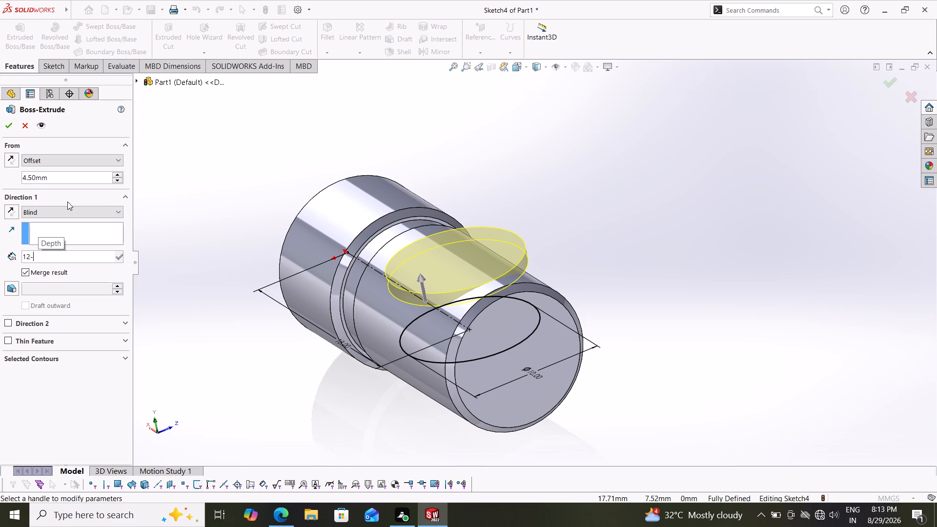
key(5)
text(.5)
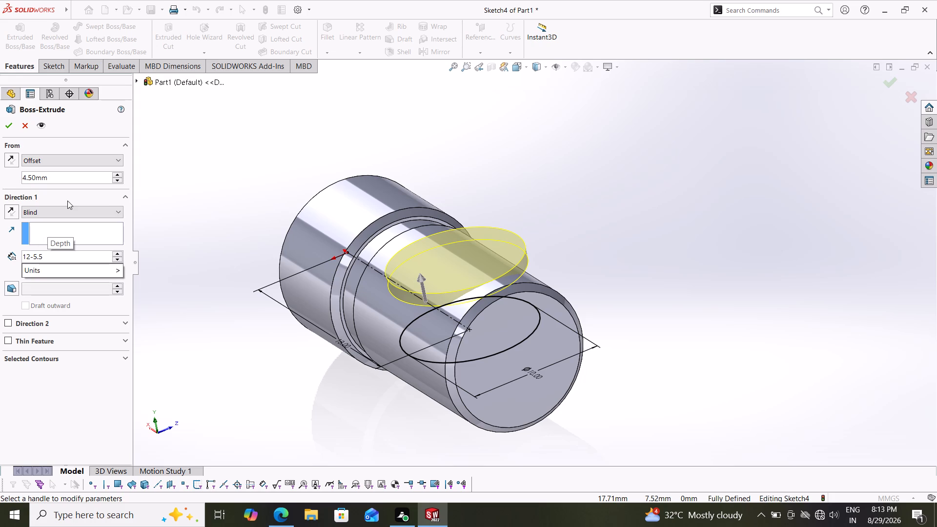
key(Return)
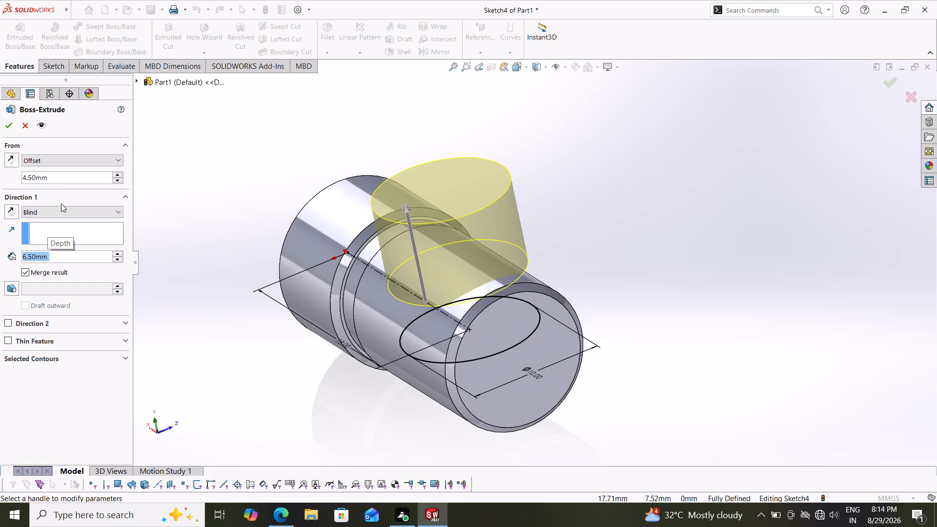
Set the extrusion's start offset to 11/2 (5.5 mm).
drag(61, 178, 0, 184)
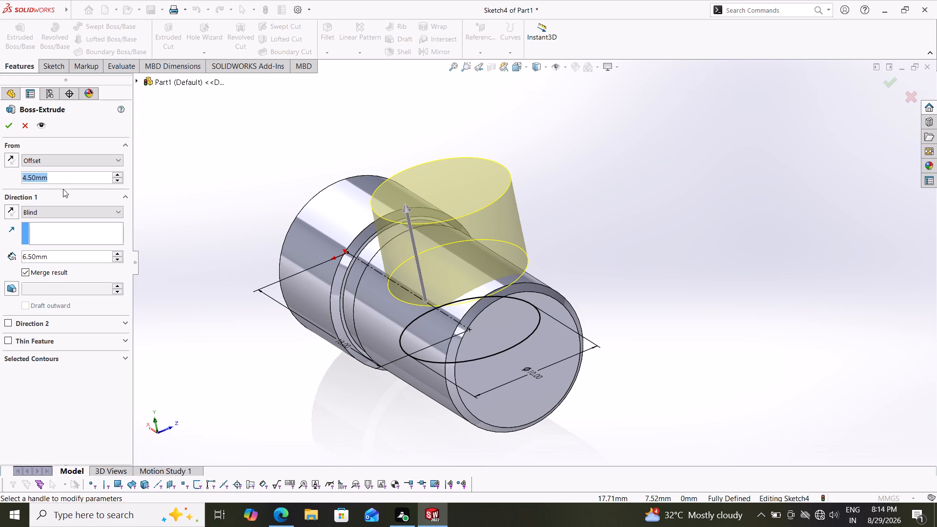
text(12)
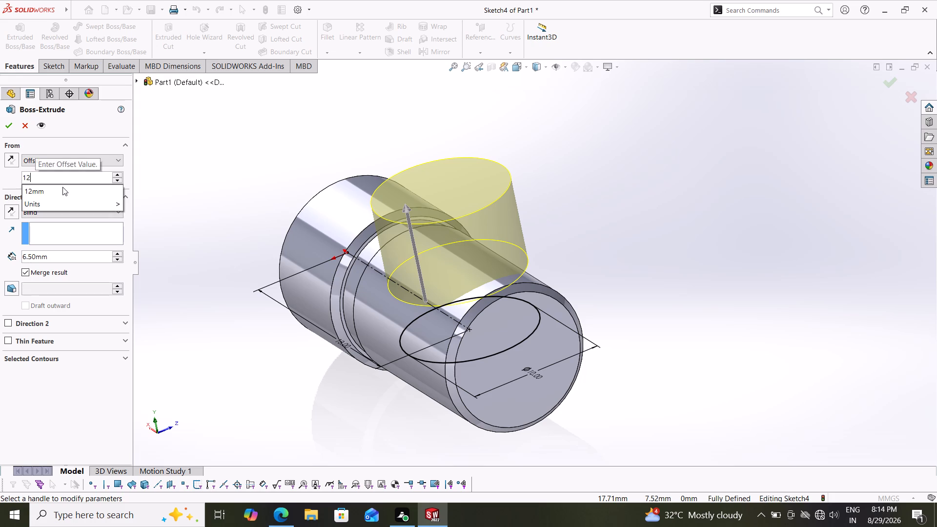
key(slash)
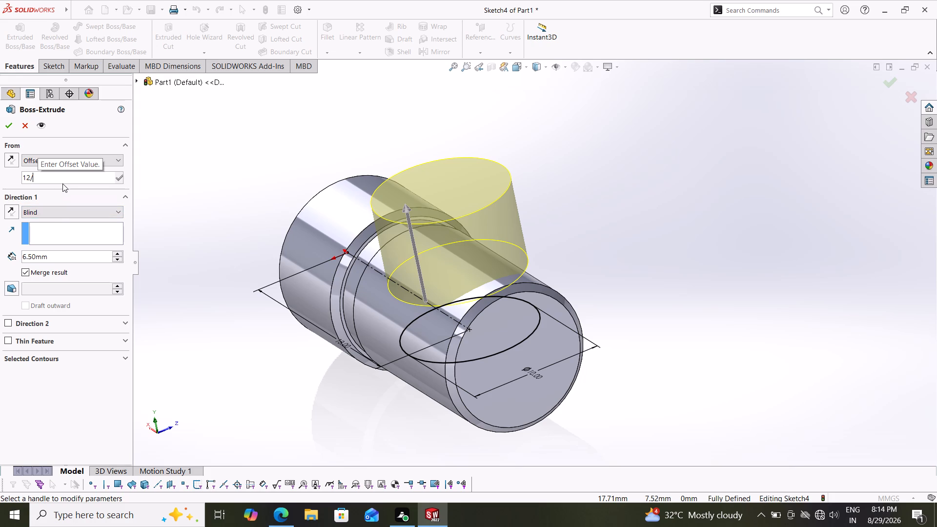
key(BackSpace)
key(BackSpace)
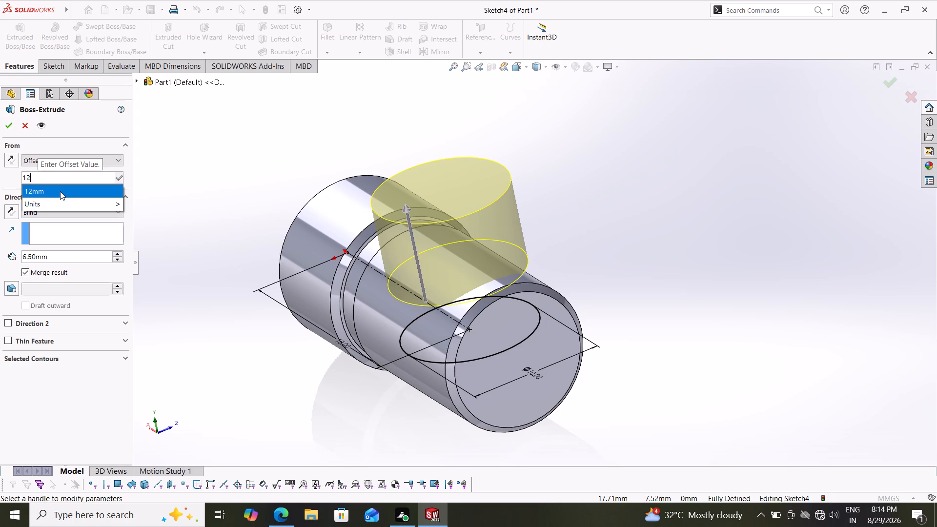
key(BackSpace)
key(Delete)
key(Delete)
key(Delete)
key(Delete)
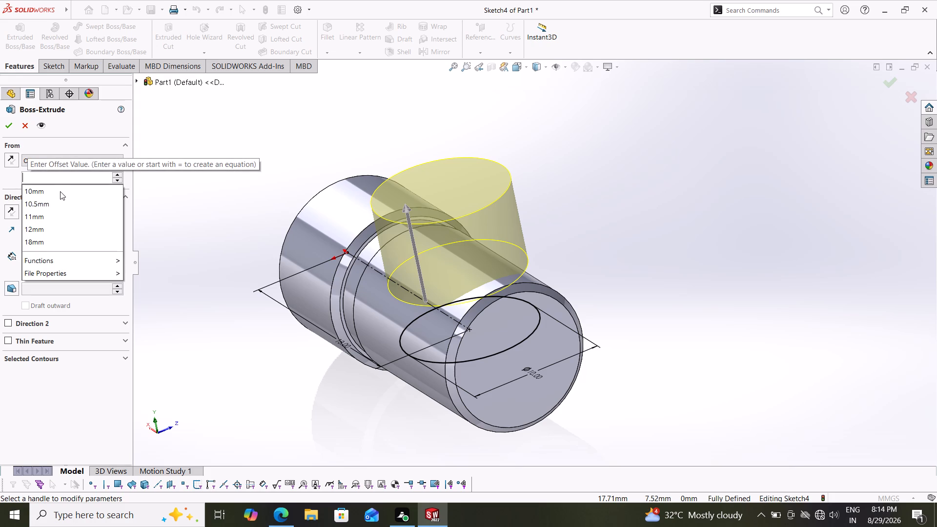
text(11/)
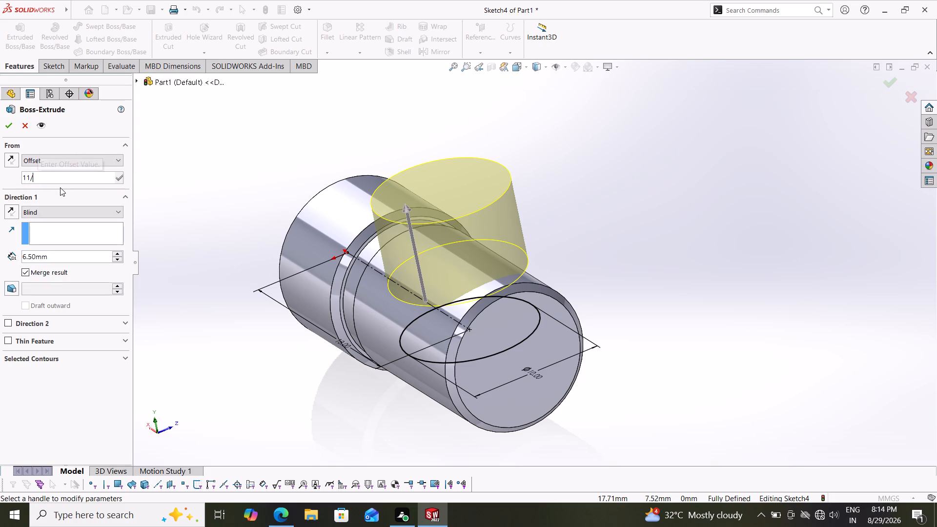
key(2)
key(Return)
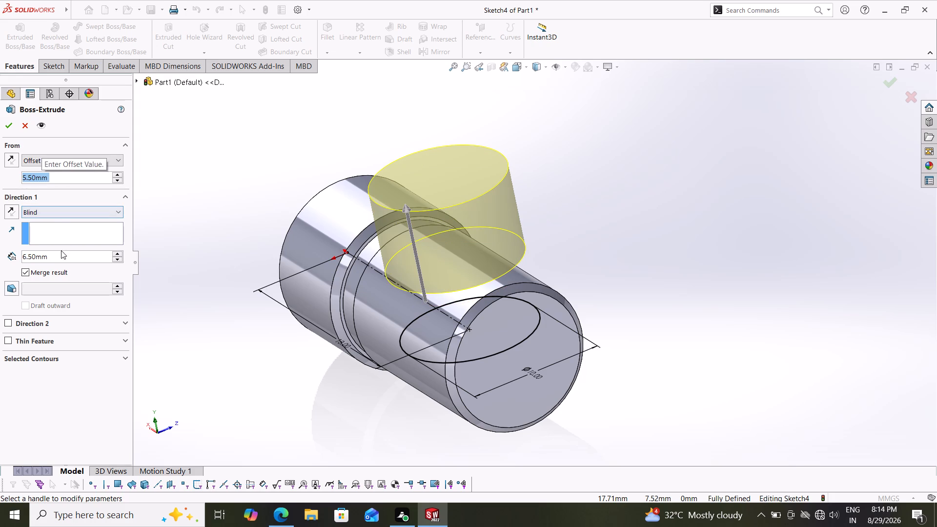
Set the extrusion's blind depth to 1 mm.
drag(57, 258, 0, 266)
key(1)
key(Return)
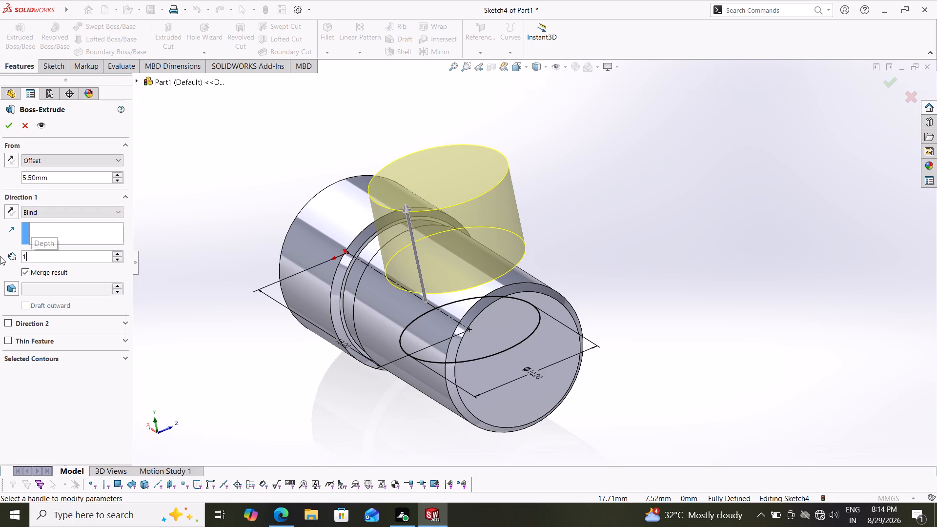
Set the circle extrusion's start offset to 4.5 mm and its blind depth to 2 mm.
middle_drag(586, 235, 570, 237)
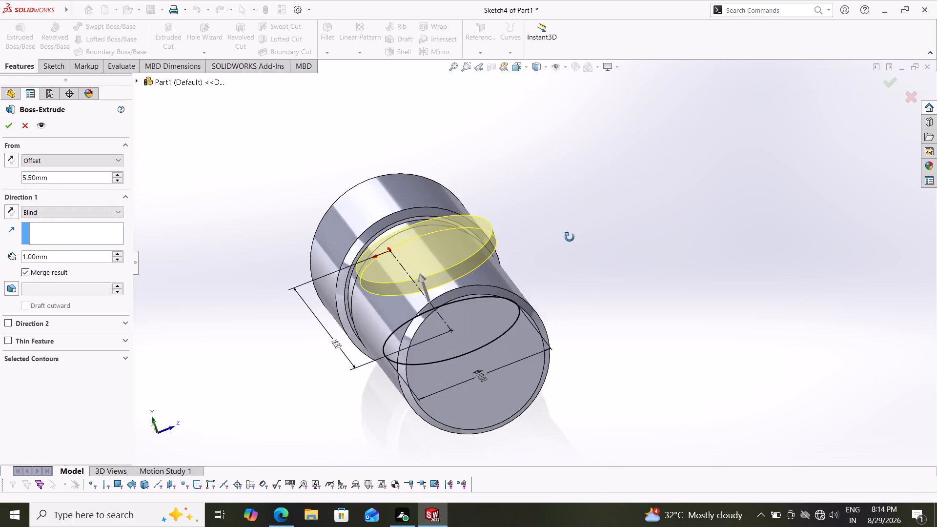
middle_drag(570, 237, 574, 214)
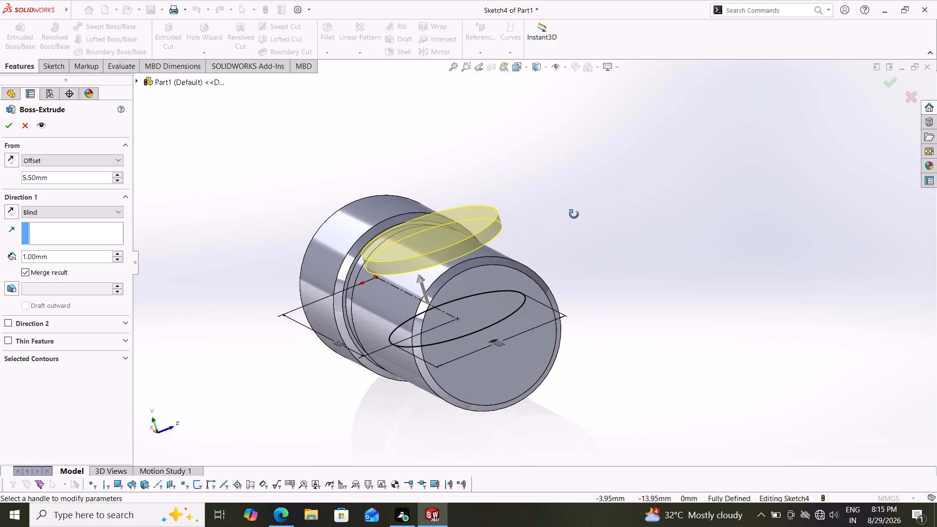
middle_drag(574, 214, 563, 251)
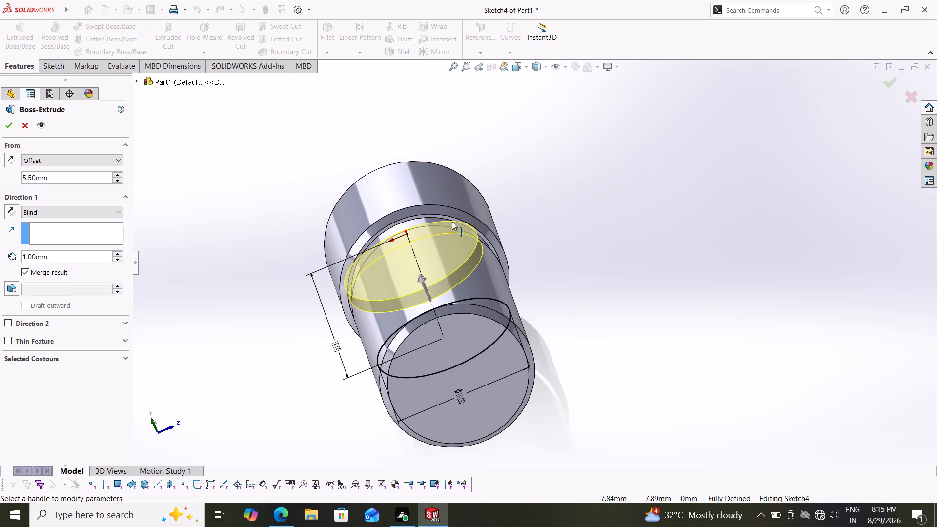
click(25, 178)
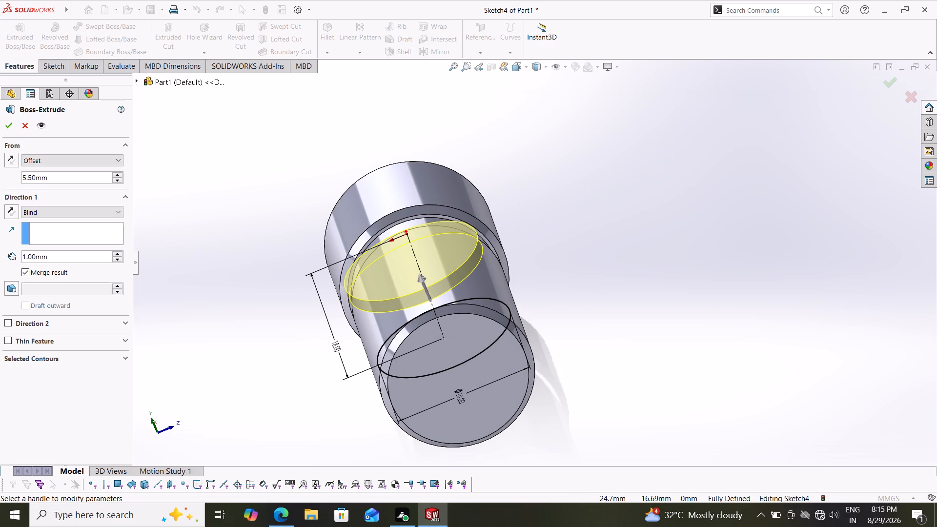
key(BackSpace)
key(4)
key(Return)
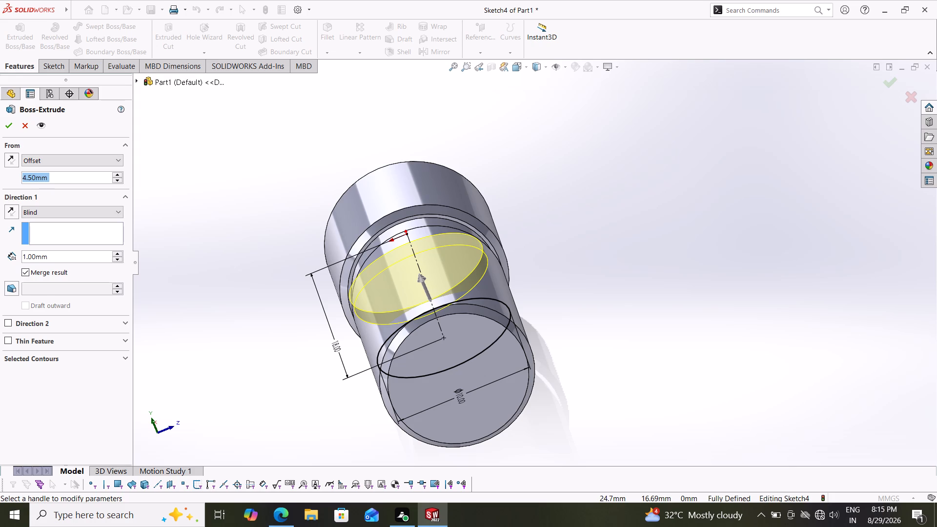
click(25, 255)
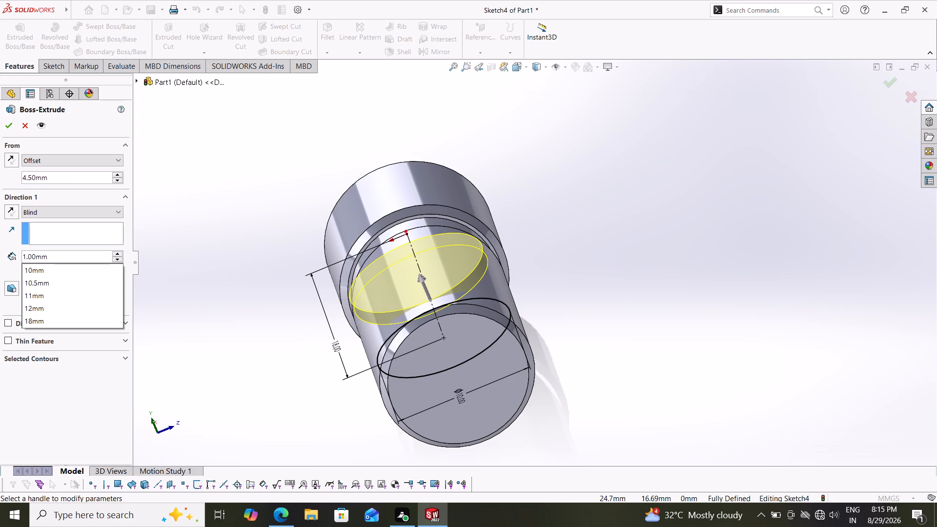
key(BackSpace)
key(2)
key(Return)
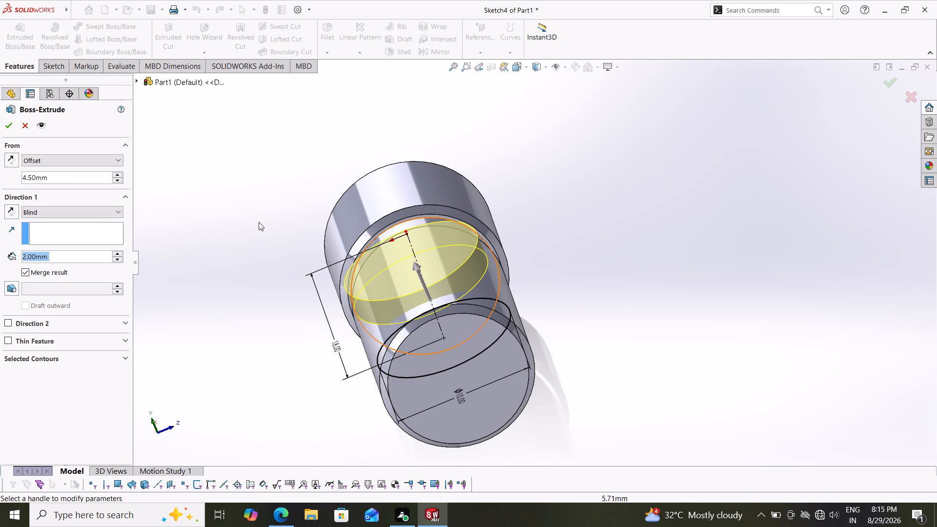
Inspect the previewed circular extrusion on the shaft from several angles and accept it.
middle_drag(544, 256, 514, 298)
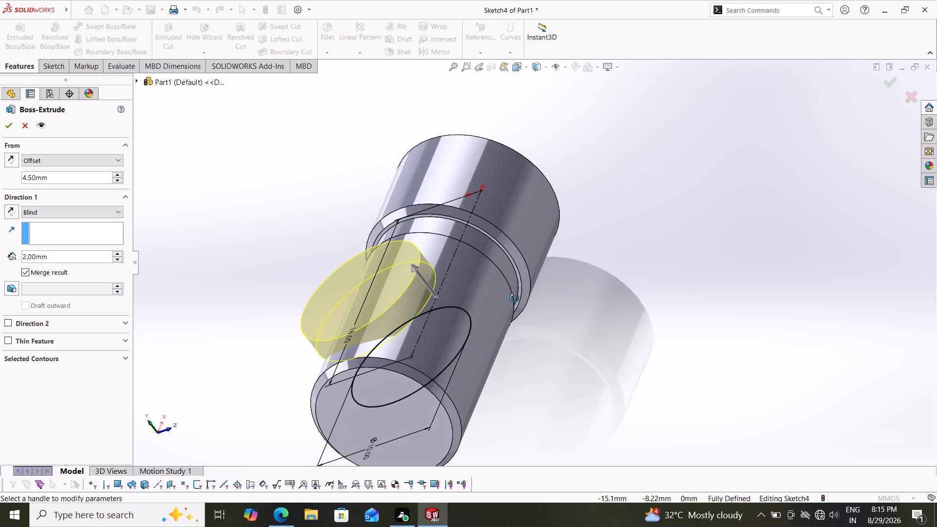
middle_drag(514, 298, 437, 262)
scroll(558, 285, down, 1)
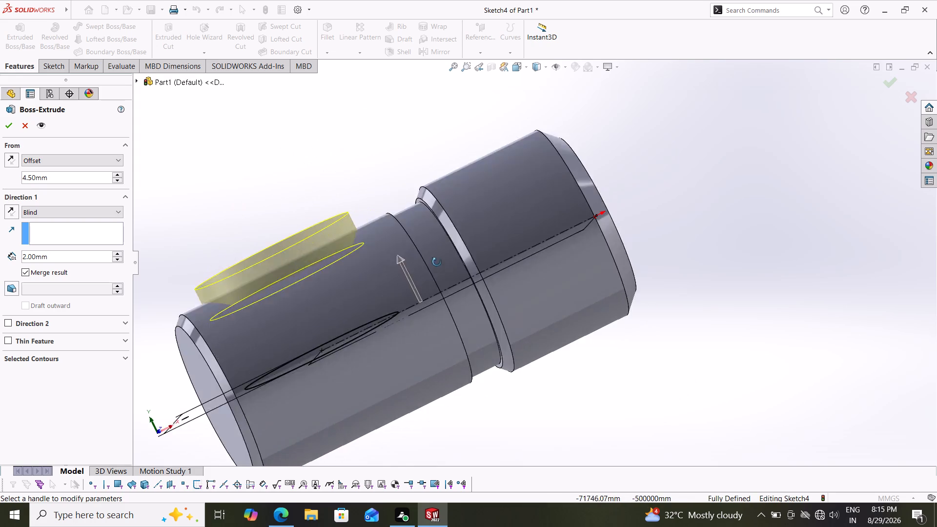
middle_drag(437, 262, 447, 280)
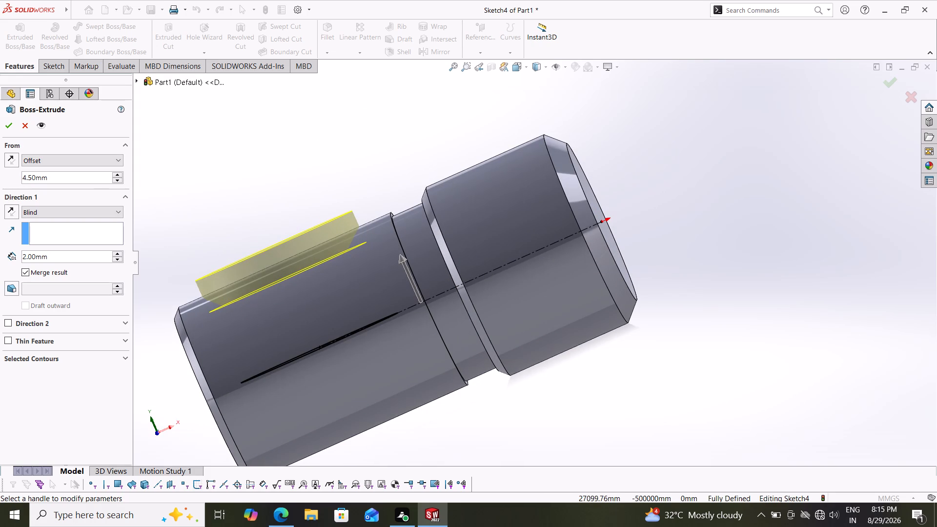
click(10, 123)
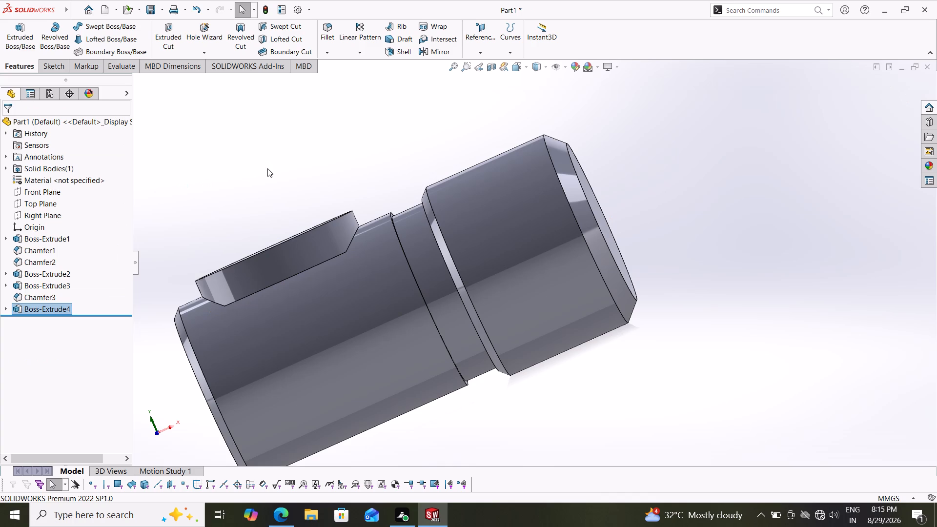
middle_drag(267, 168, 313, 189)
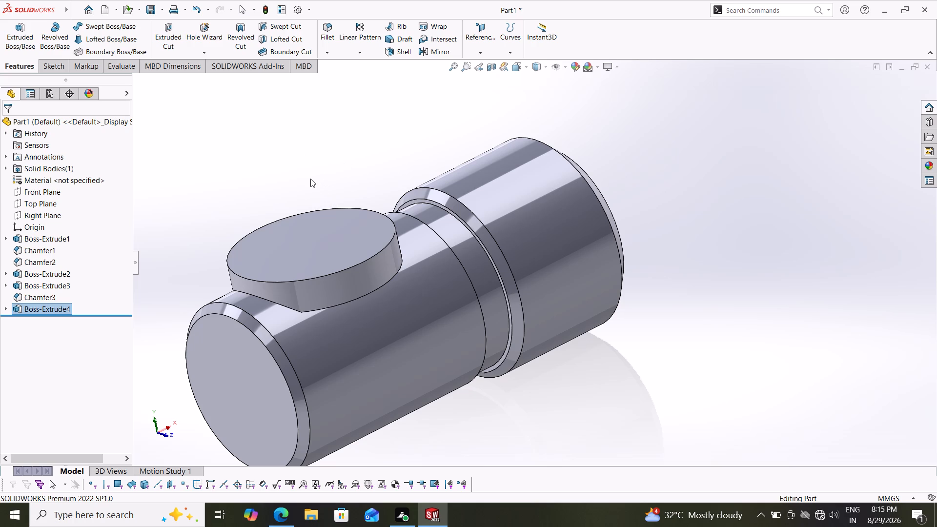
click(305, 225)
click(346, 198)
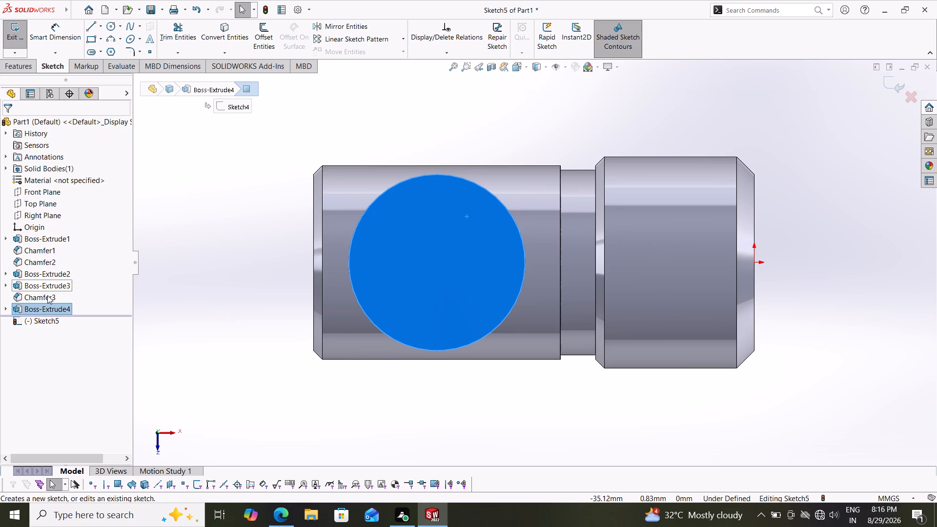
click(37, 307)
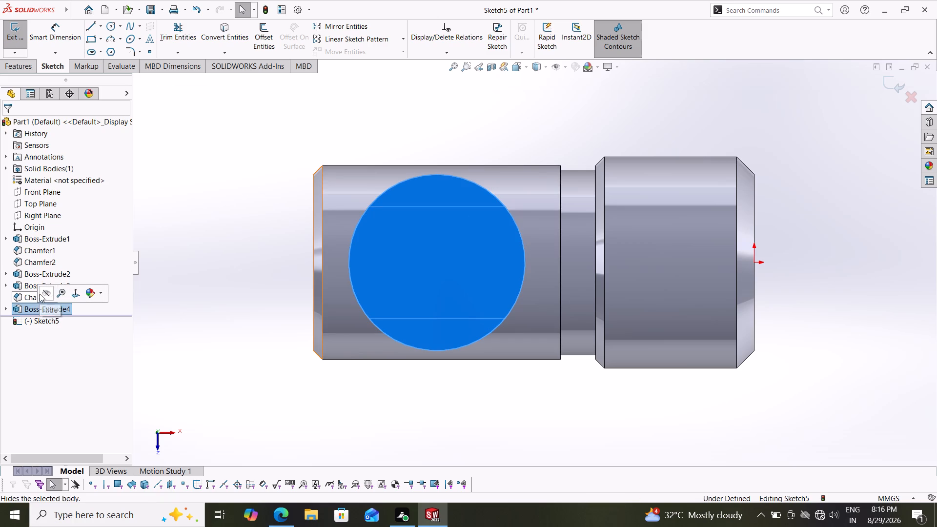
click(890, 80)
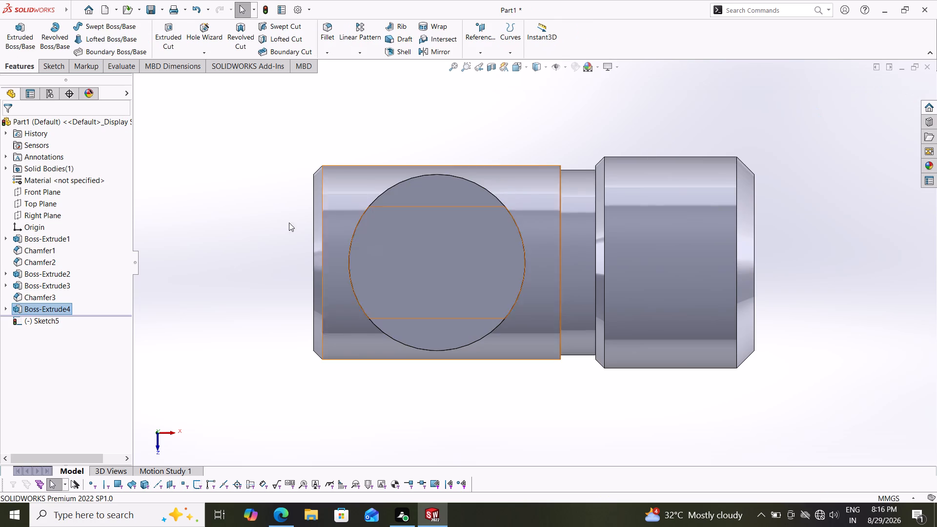
Edit the sketch of the circular boss, set the circle's diameter to 8.5 mm, and rebuild the part.
click(58, 307)
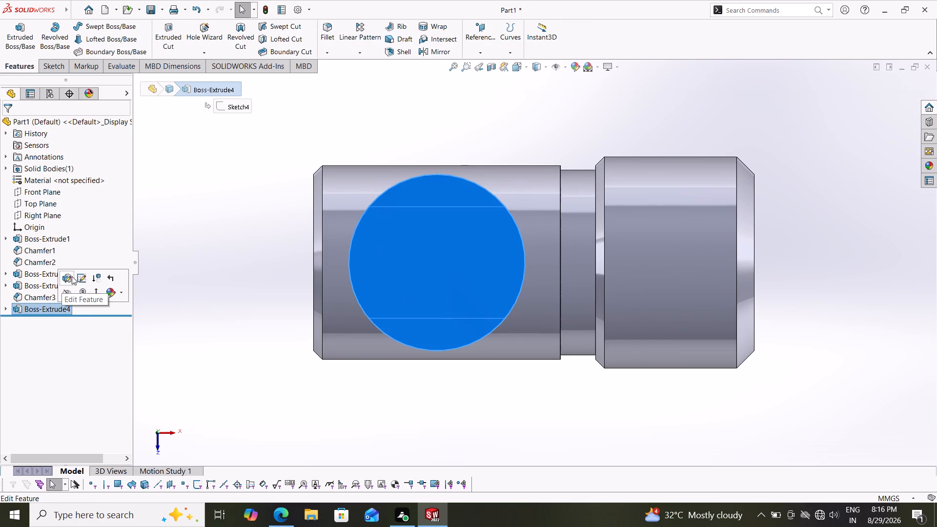
click(80, 274)
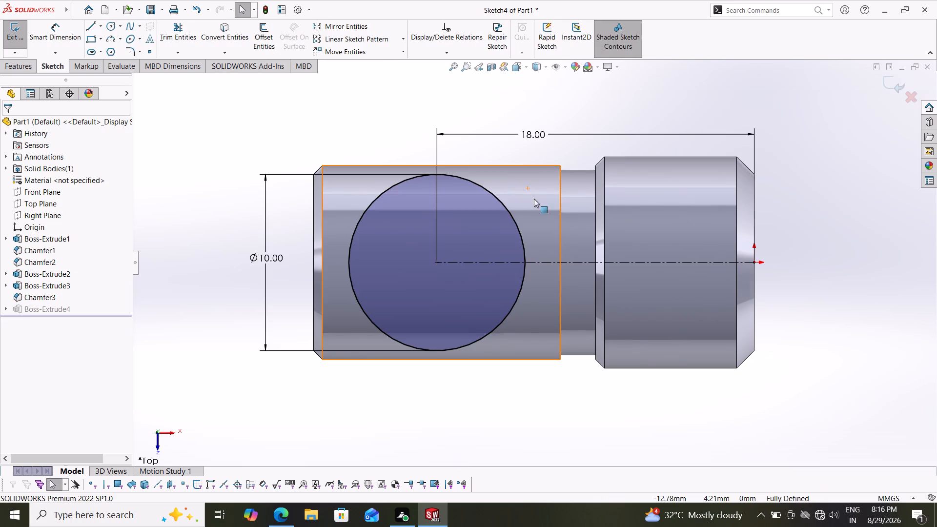
double_click(271, 261)
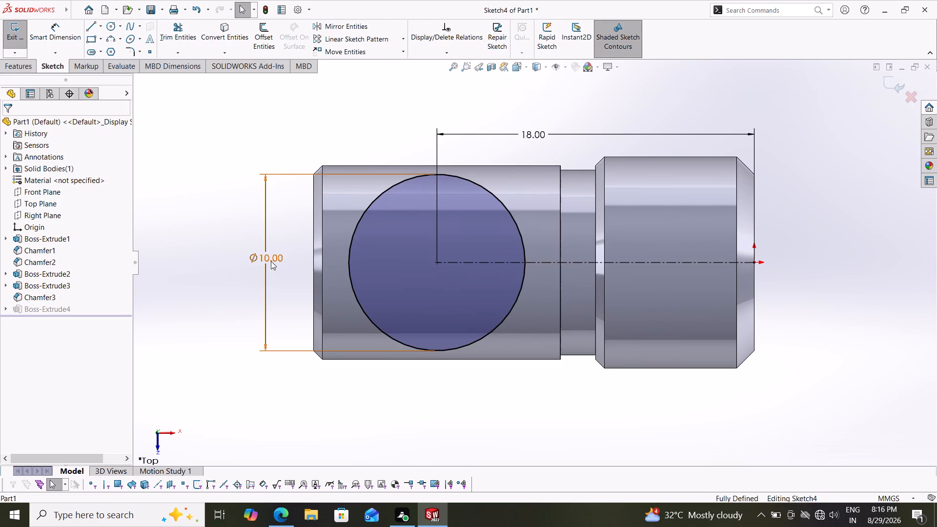
key(8)
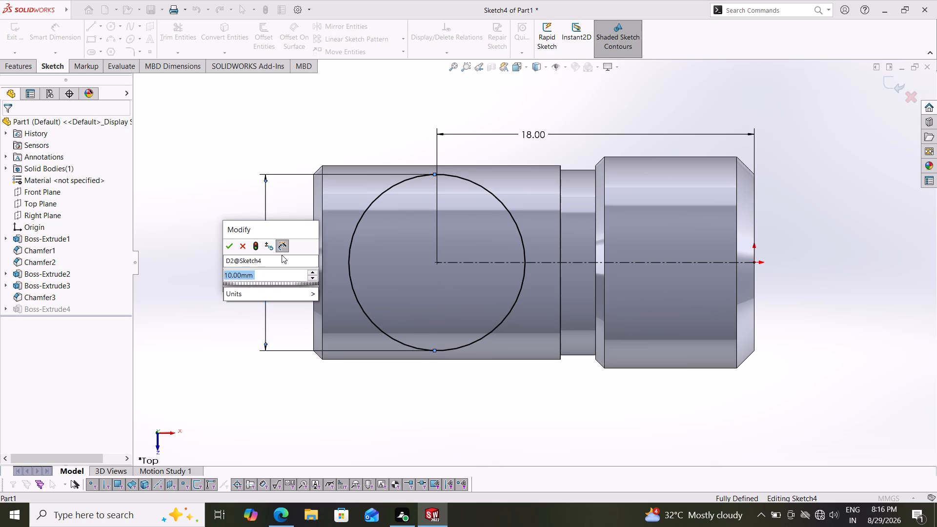
text(.5)
key(Return)
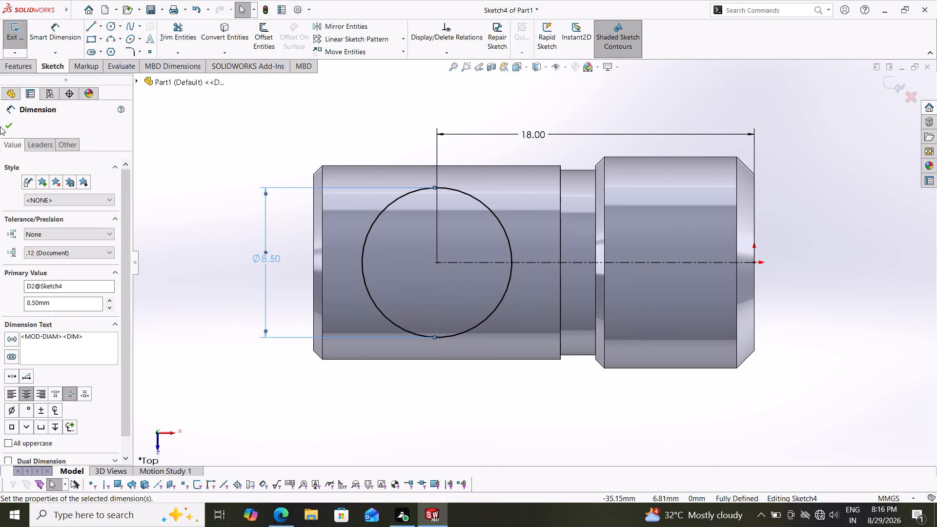
click(4, 124)
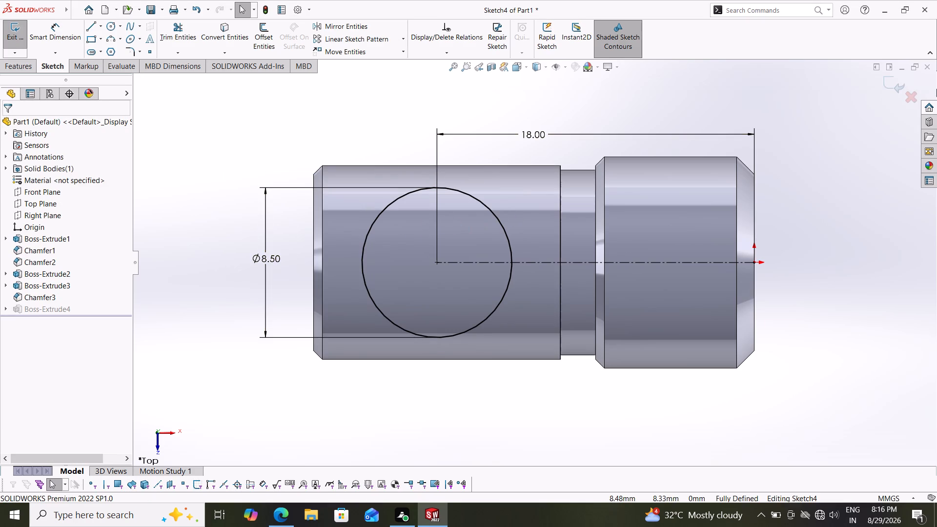
click(904, 86)
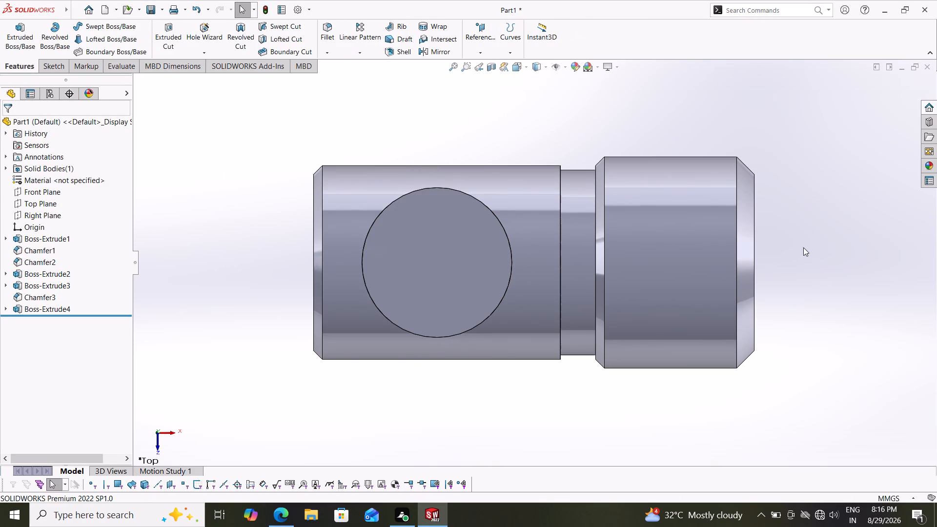
Start a sketch on the circular boss's flat top face and draw a concentric circle about 12.3 mm in diameter.
middle_drag(810, 241, 815, 140)
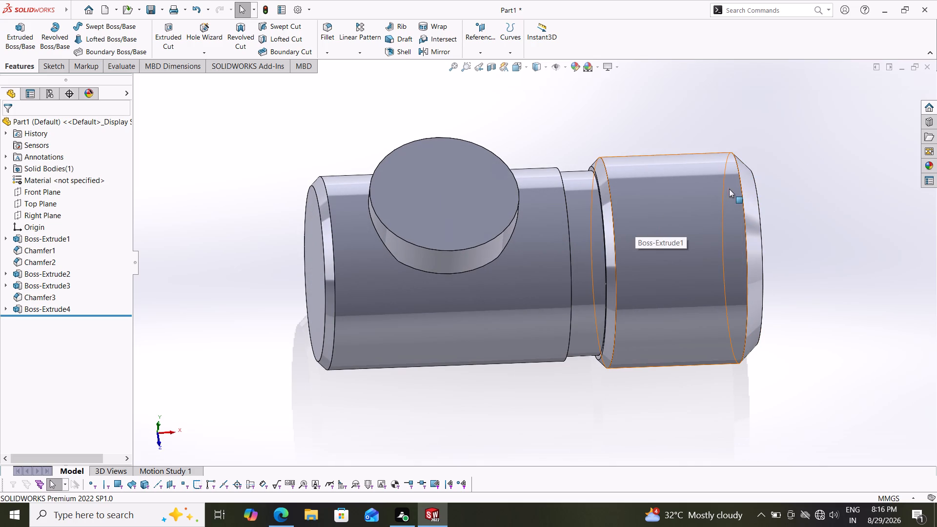
middle_drag(520, 380, 520, 357)
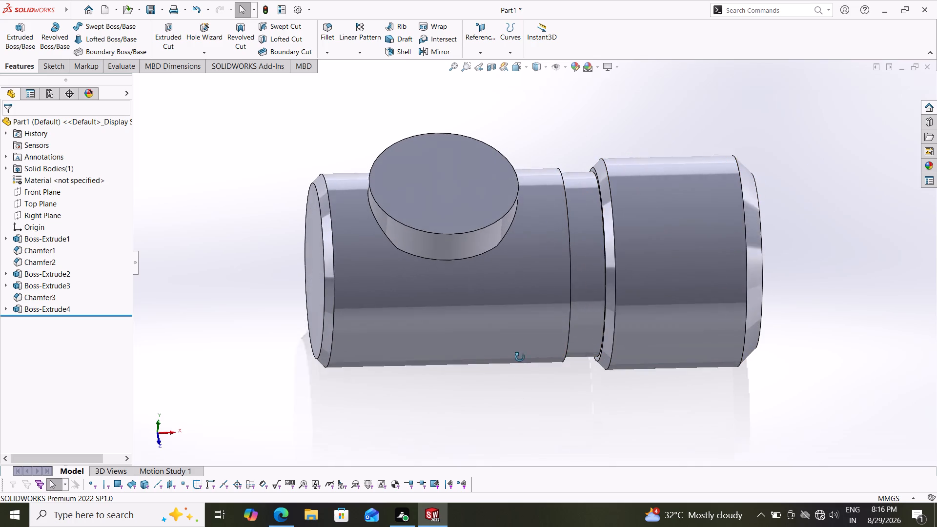
middle_drag(520, 357, 508, 337)
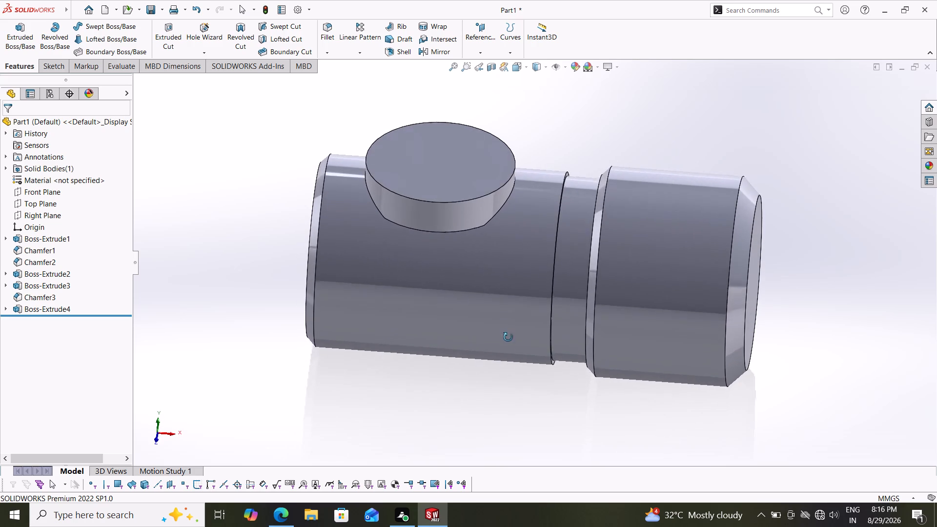
middle_drag(508, 337, 507, 360)
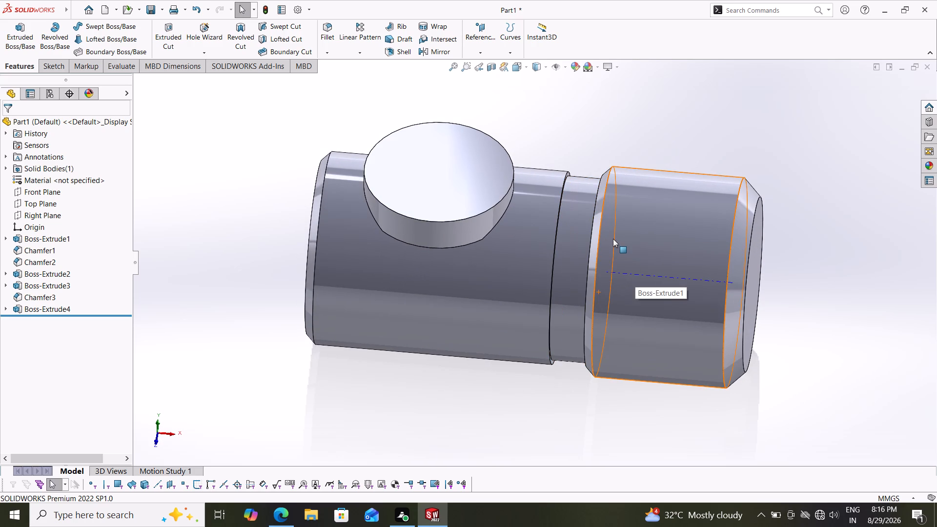
click(468, 182)
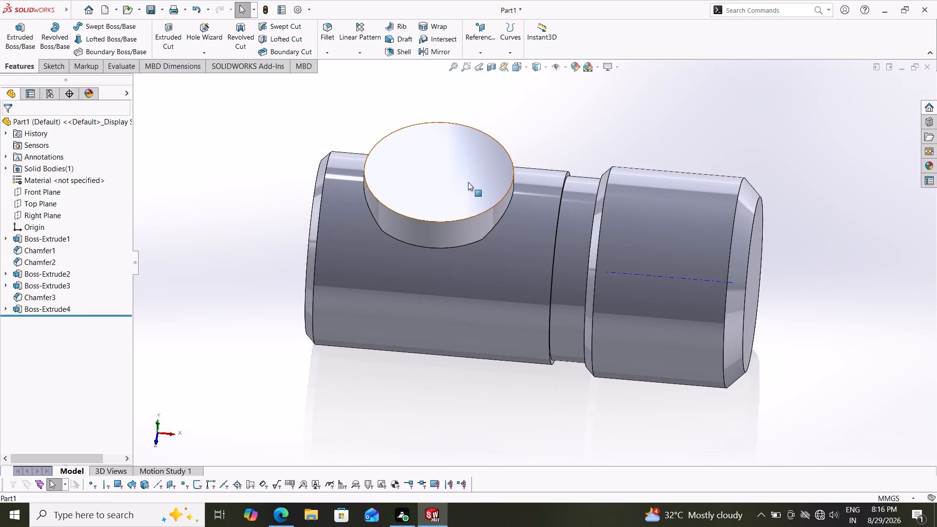
click(512, 154)
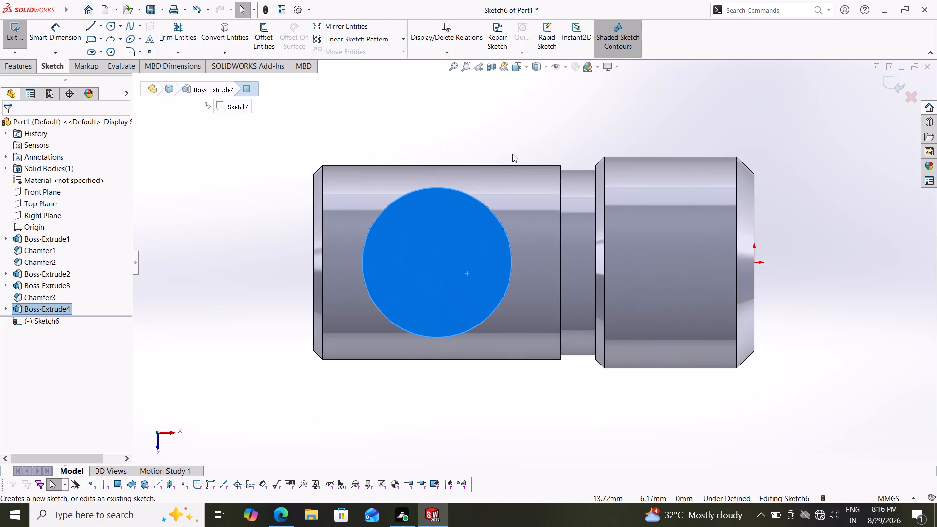
click(114, 28)
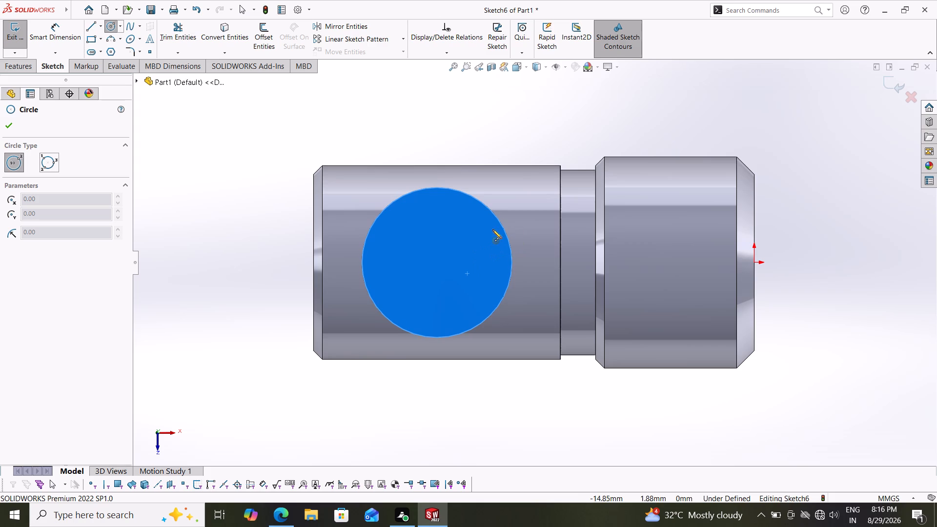
click(438, 262)
click(434, 371)
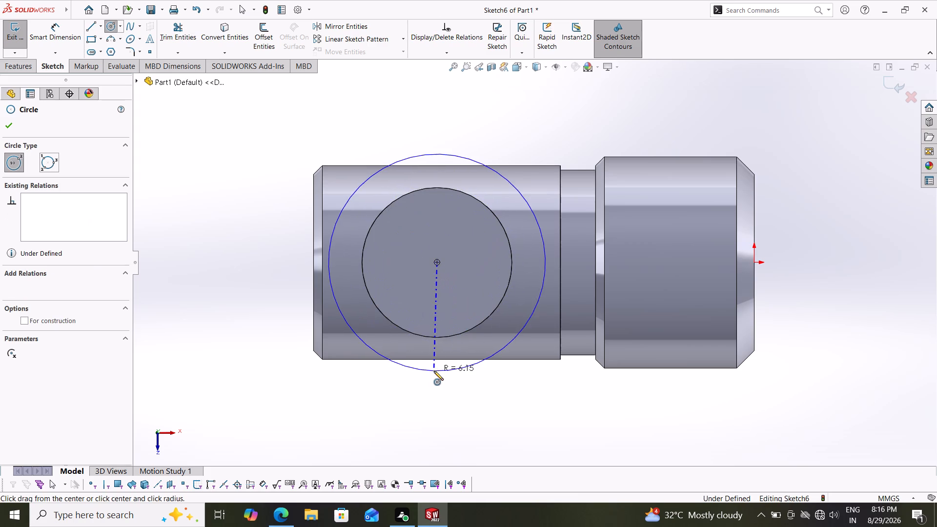
Dimension the new circle's diameter to 10 mm.
drag(72, 36, 76, 50)
click(103, 63)
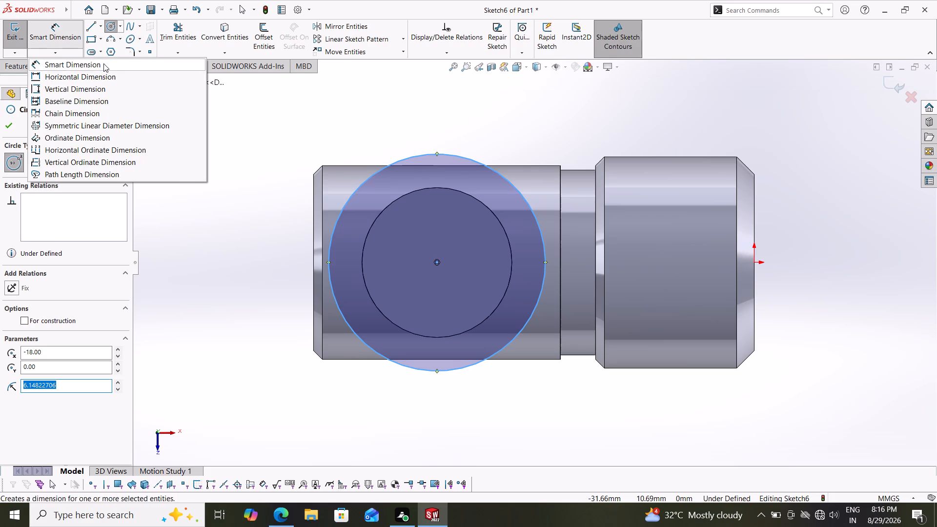
click(546, 263)
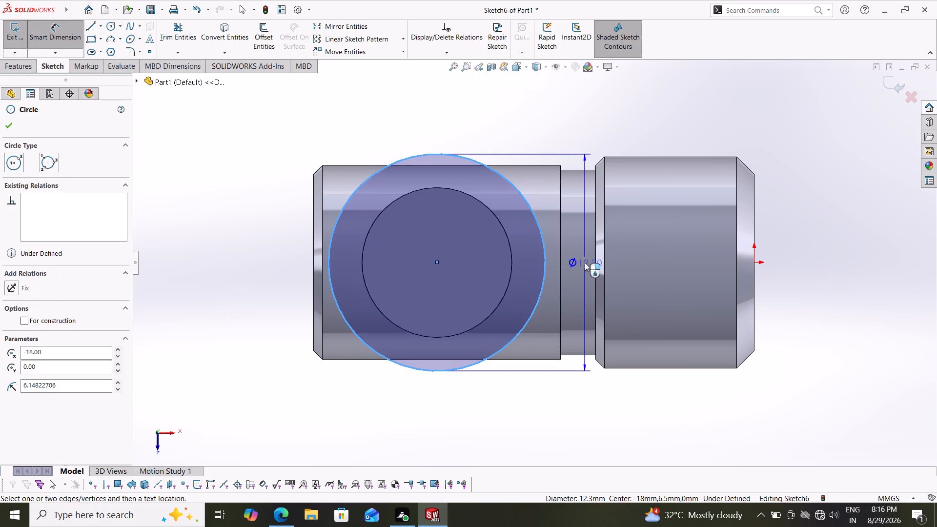
click(585, 263)
text(10)
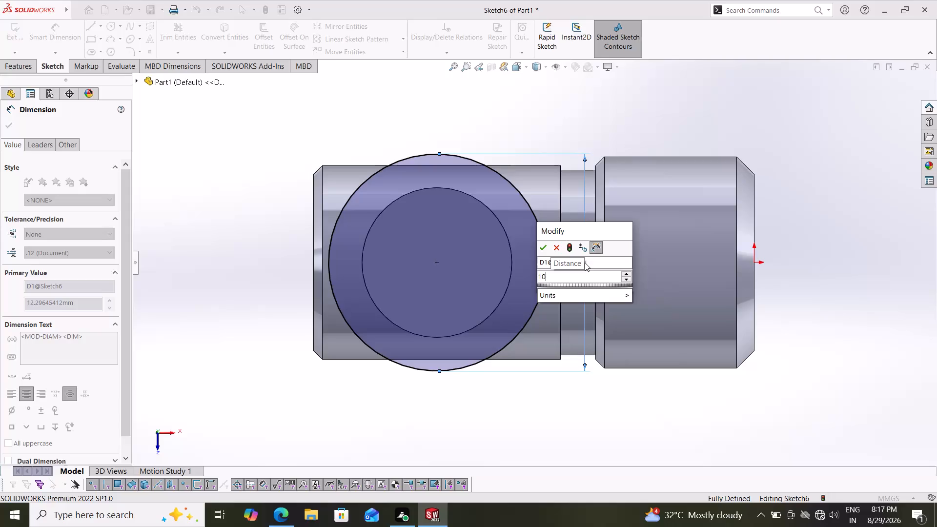
key(Return)
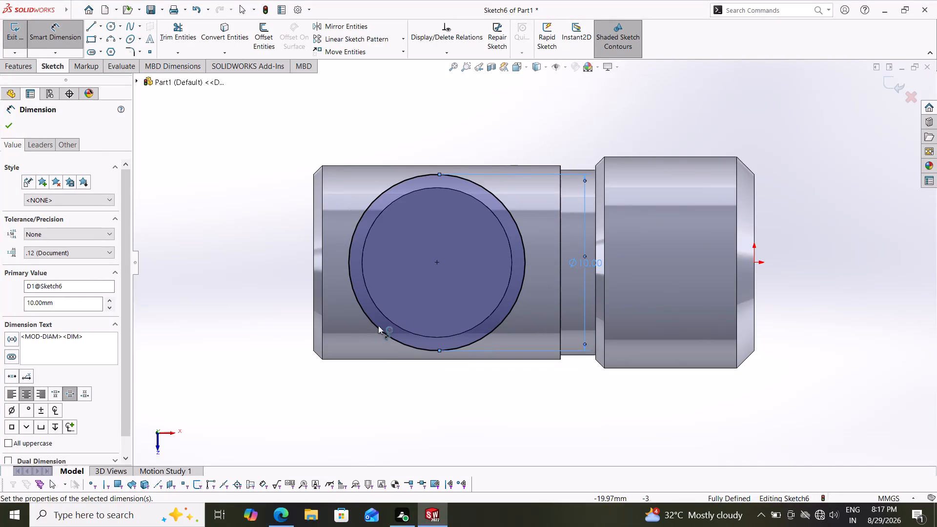
Extrude the 10 mm circle as a merged boss from its sketch plane with a blind depth of 11/2 (5.5 mm).
middle_drag(219, 302, 244, 160)
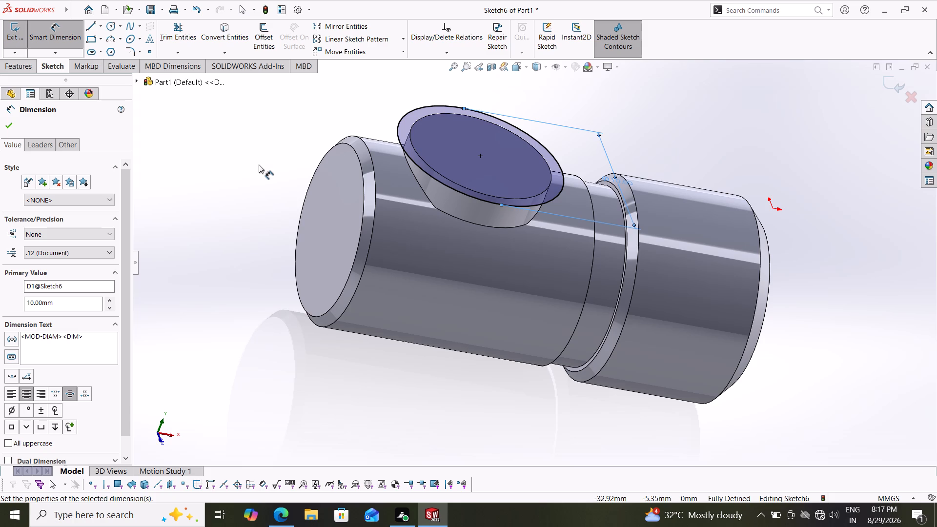
click(21, 61)
click(20, 35)
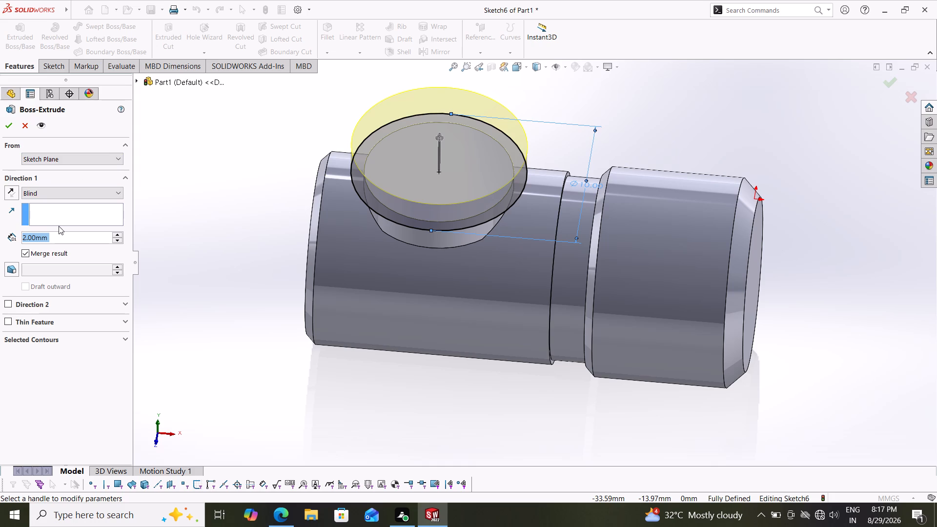
text(12)
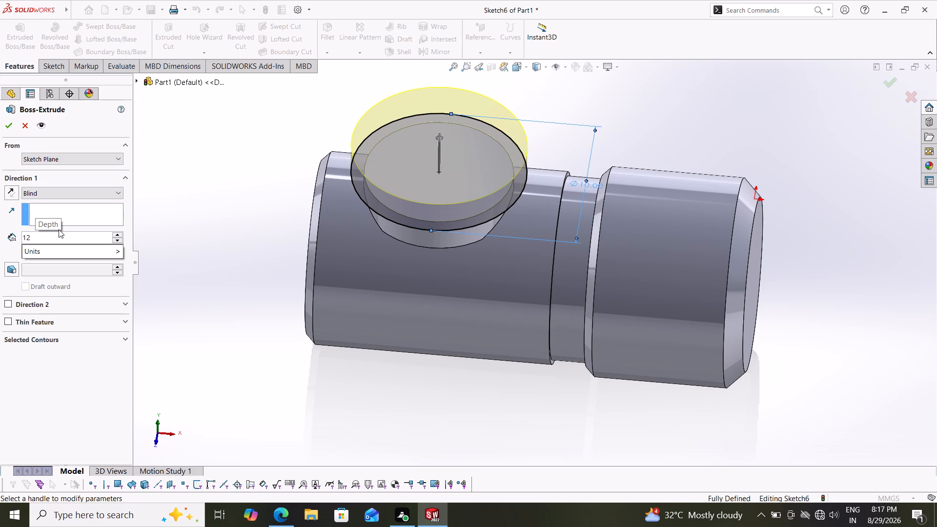
key(BackSpace)
key(BackSpace)
key(BackSpace)
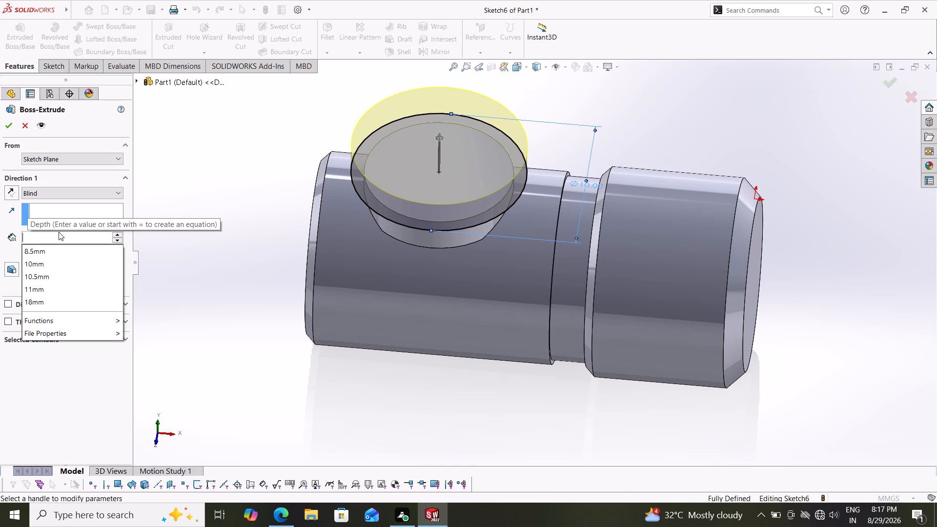
text(11/2)
key(Return)
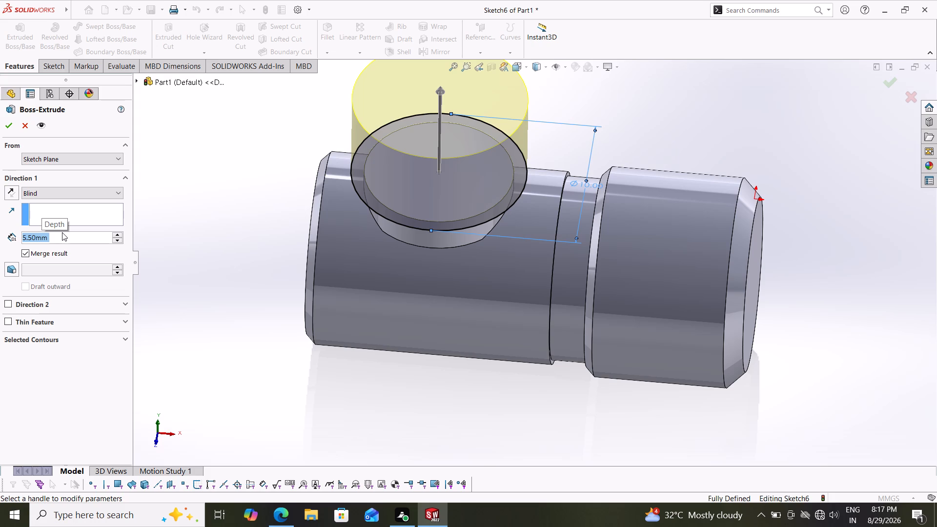
Set the extrusion's blind depth to 12-6.50 (5.5 mm).
key(BackSpace)
key(BackSpace)
text(12)
key(minus)
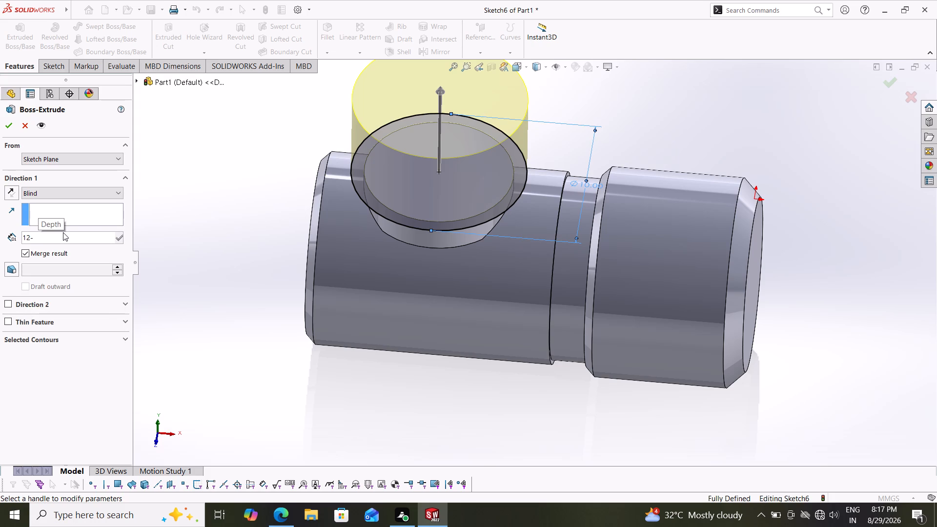
text(6.50)
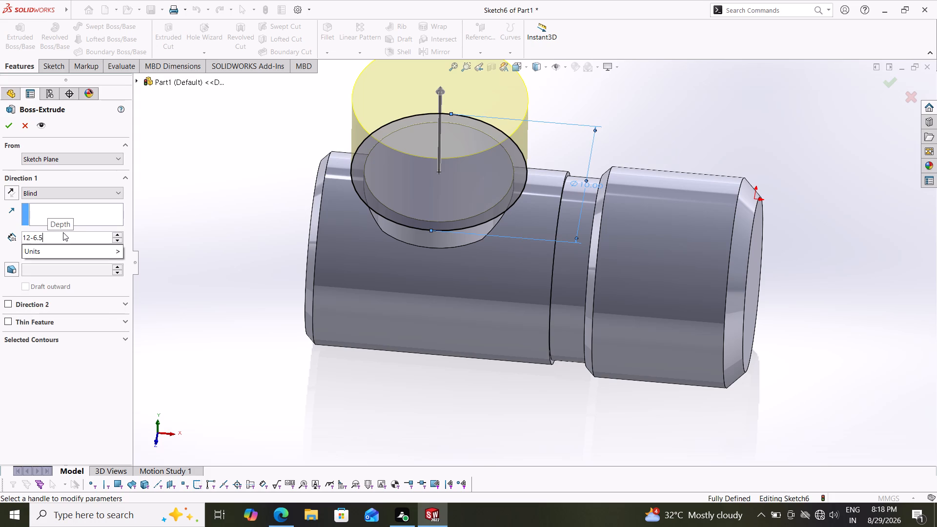
key(Return)
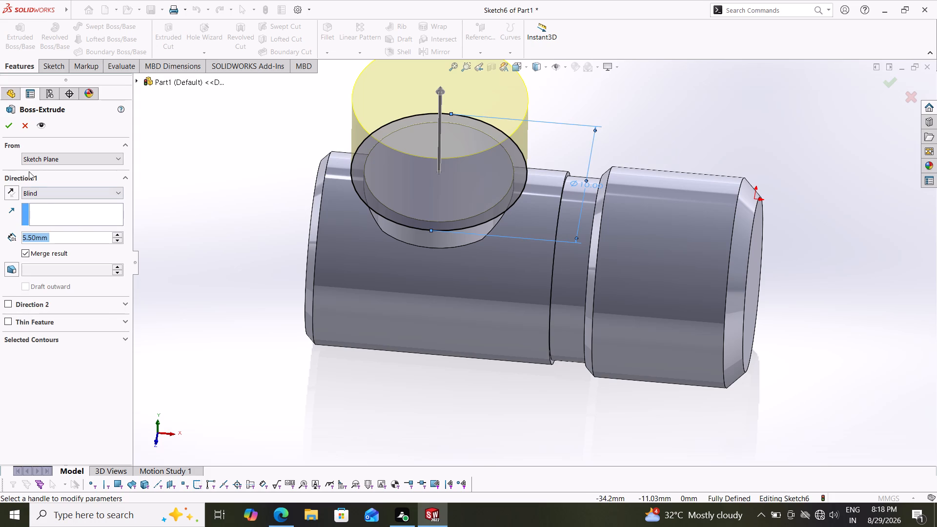
Accept the 5.5 mm blind extrusion of the 10 mm circle.
click(8, 122)
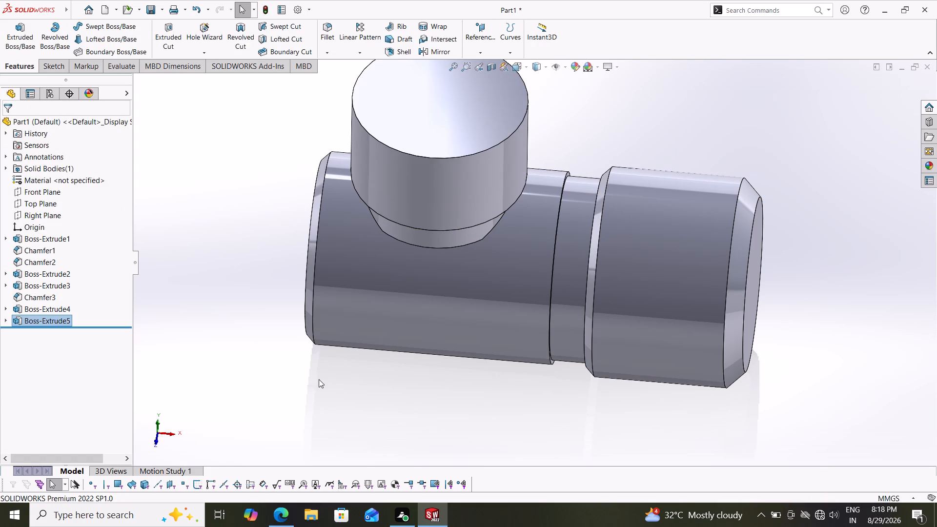
Start a sketch on the Front Plane and draw a corner rectangle about 4.15 mm by 0.97 mm beside the 10 mm cylinder.
middle_drag(322, 379, 364, 364)
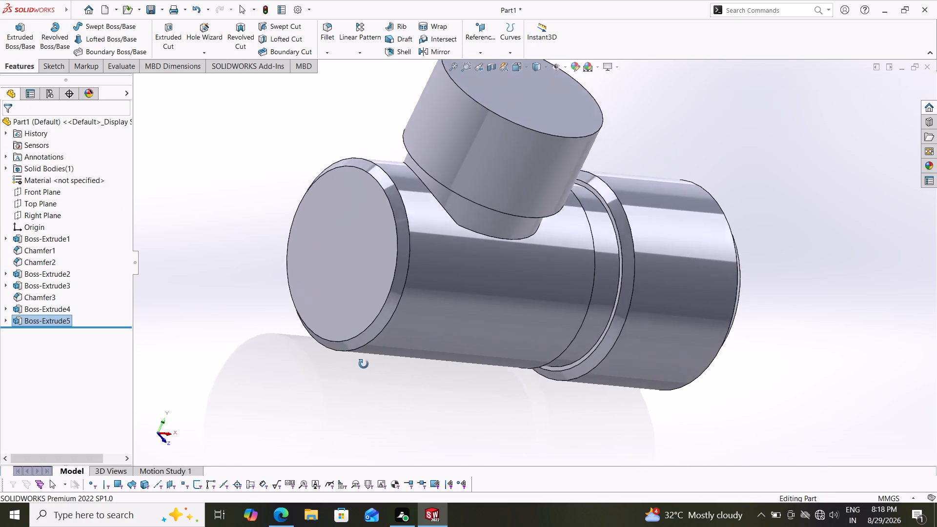
middle_drag(364, 364, 309, 364)
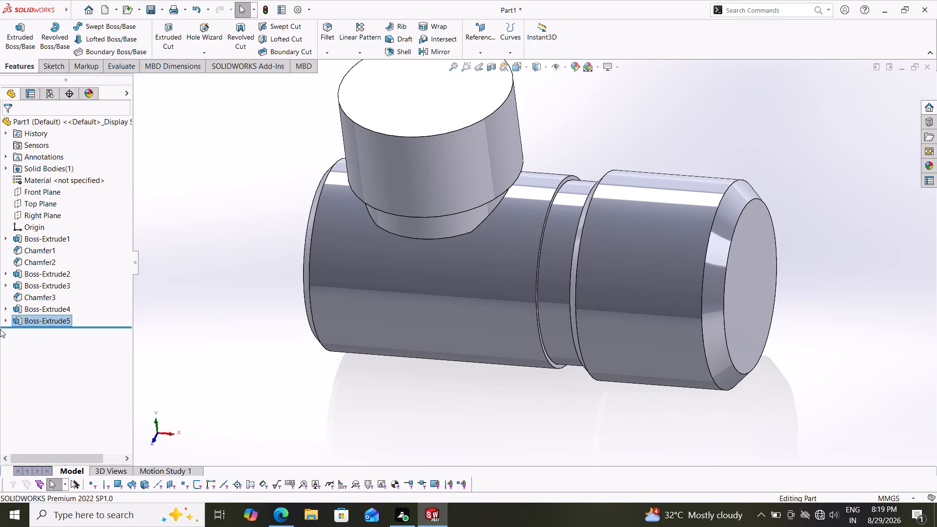
click(50, 195)
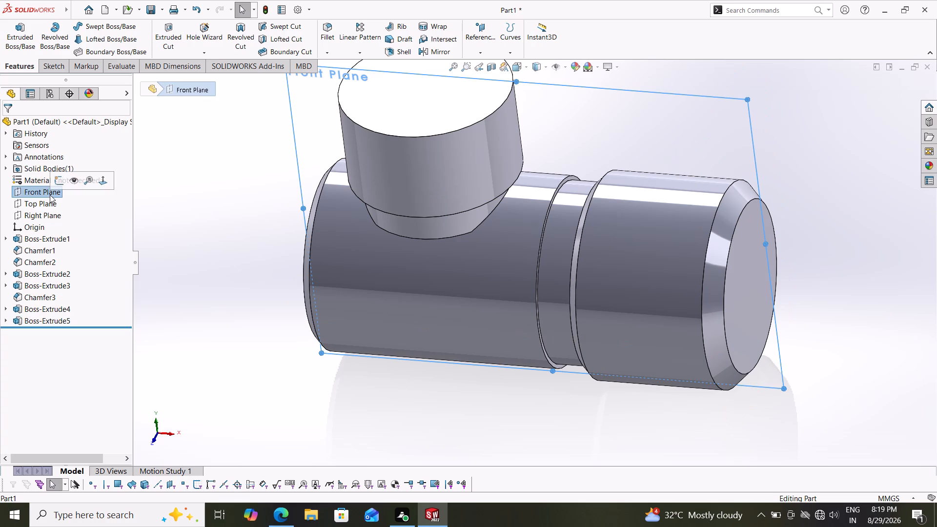
click(58, 181)
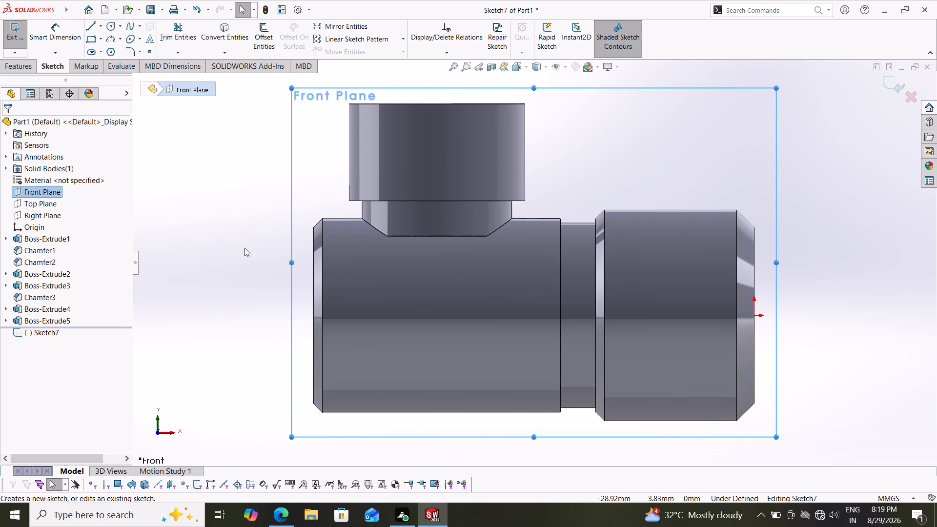
click(90, 40)
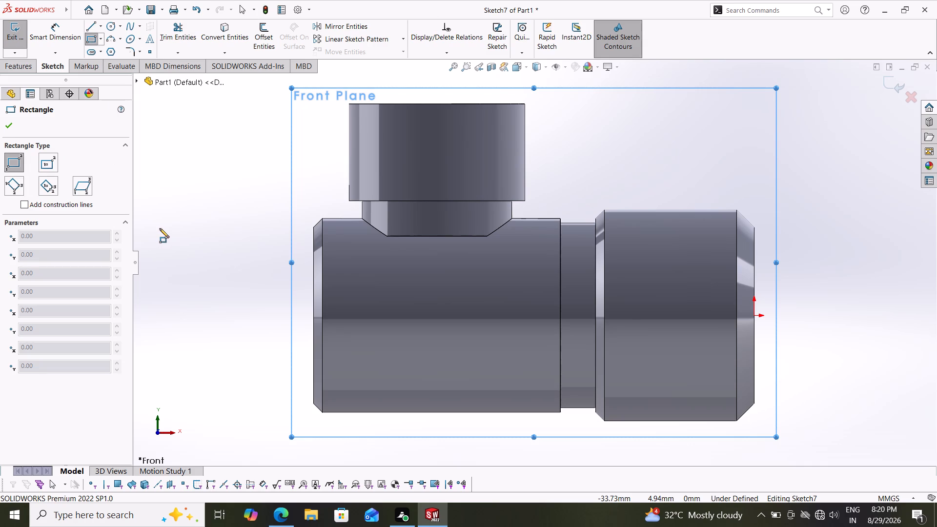
click(566, 105)
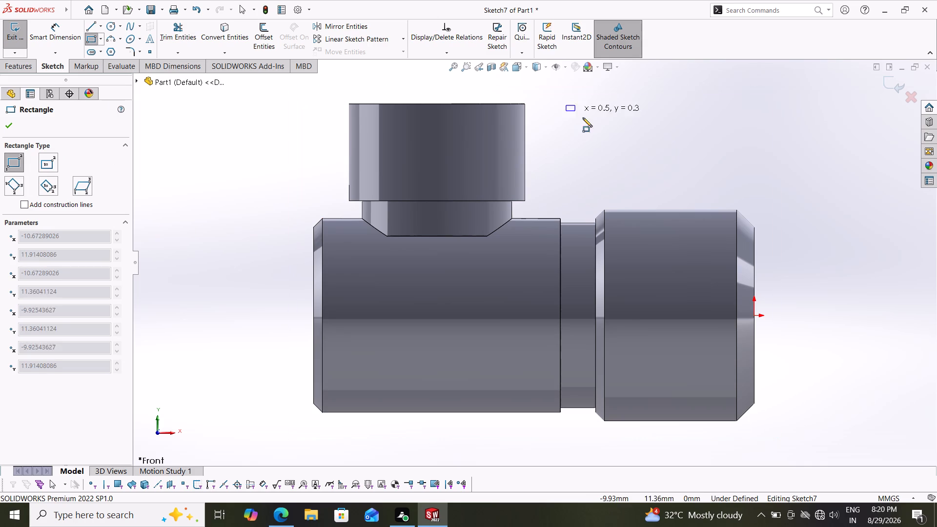
click(639, 122)
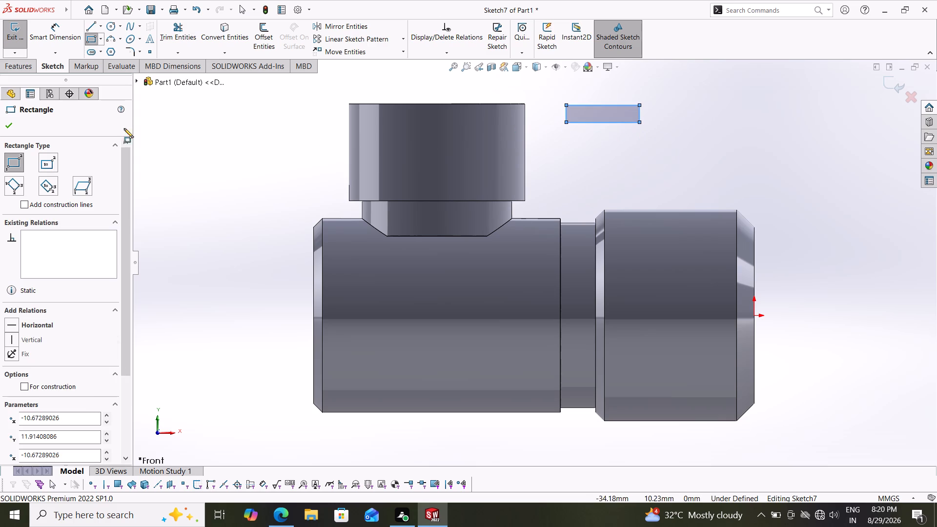
Dimension the rectangle to 2 mm high and 3.5 mm wide.
click(56, 27)
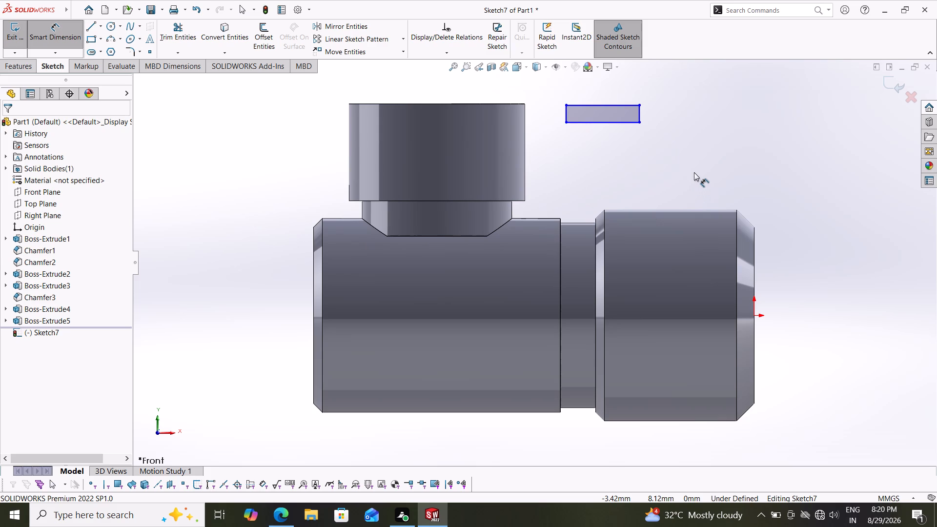
click(640, 111)
click(664, 113)
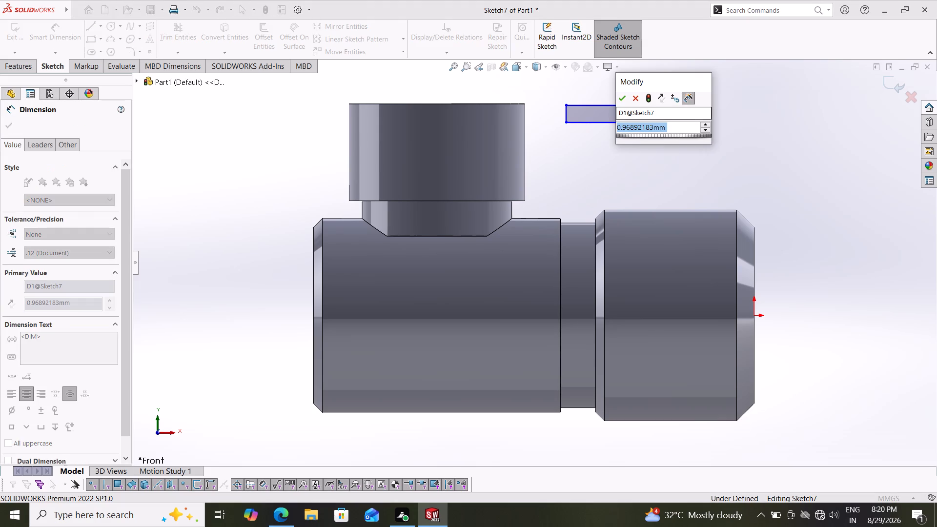
key(2)
key(Return)
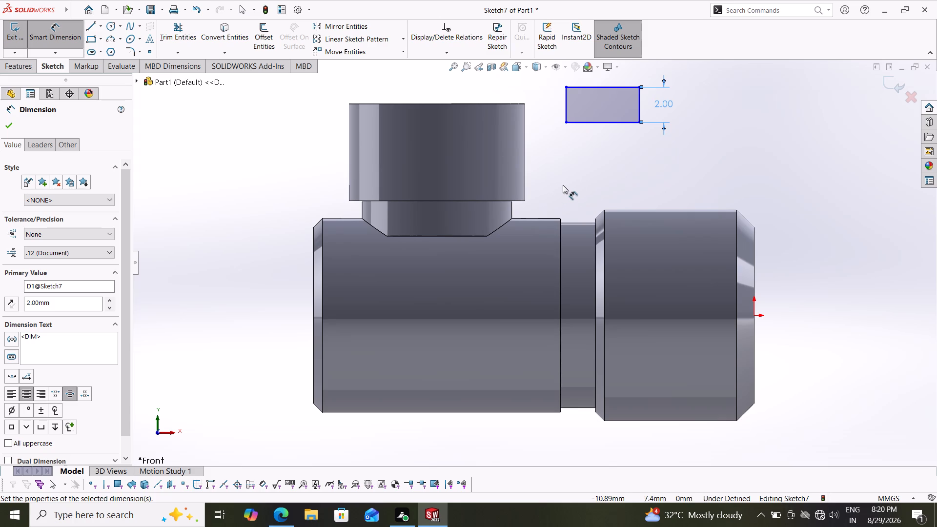
click(606, 122)
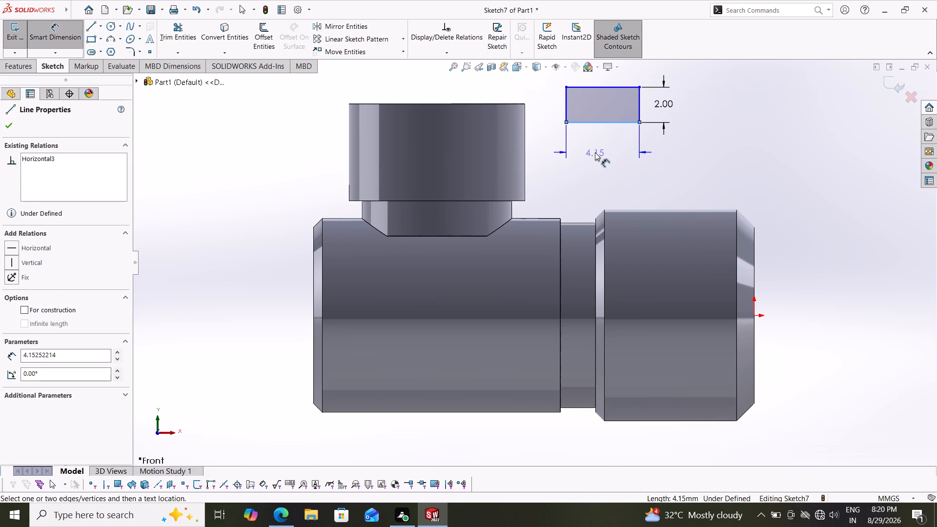
click(595, 152)
text(3.5)
key(Return)
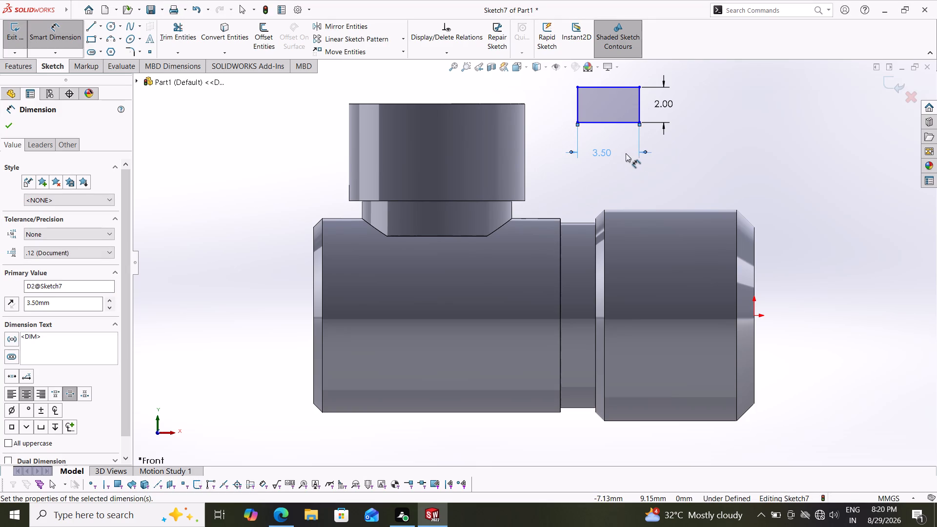
key(Escape)
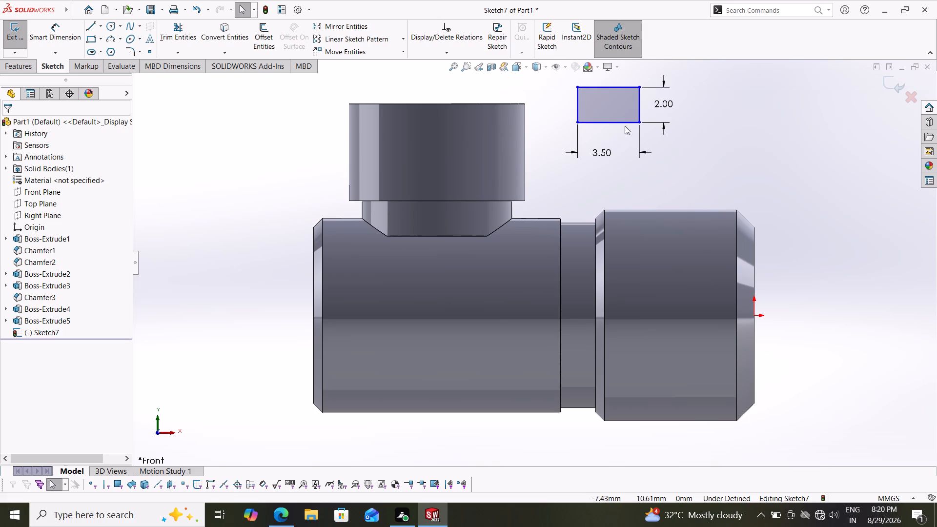
Draw a vertical centerline about 4.6 mm long downward from the midpoint of the 10 mm cylinder's top edge.
click(609, 86)
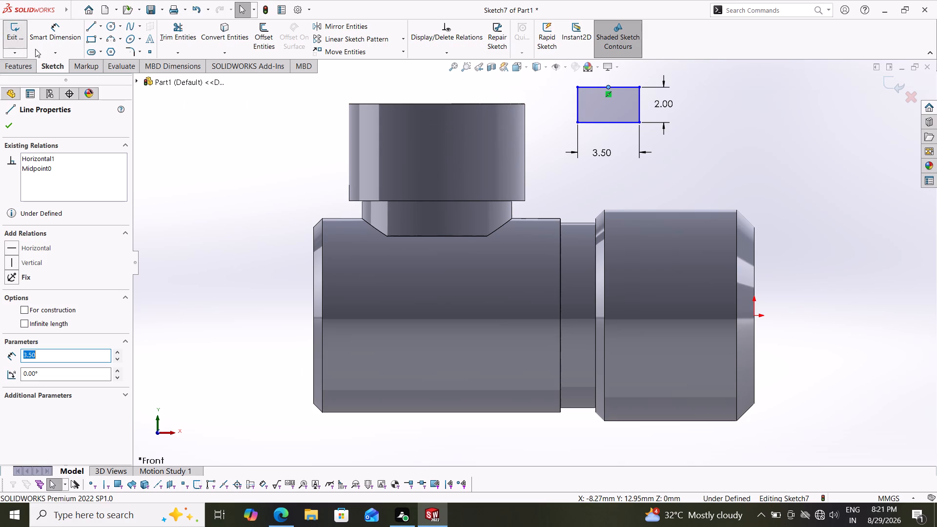
click(104, 26)
click(102, 25)
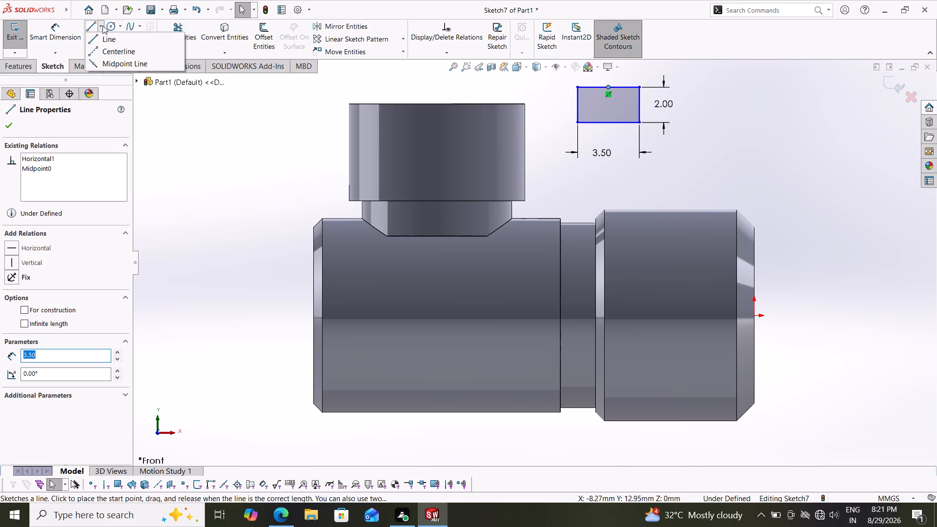
click(104, 45)
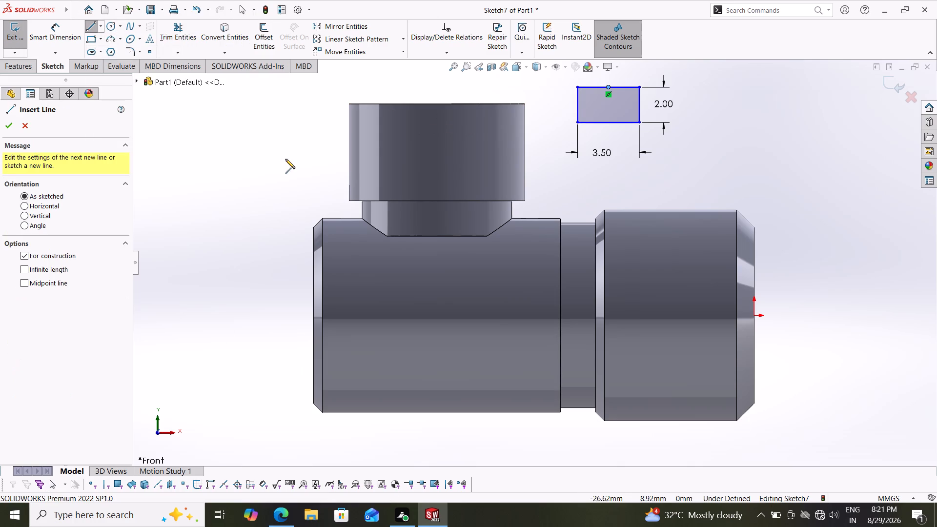
click(436, 103)
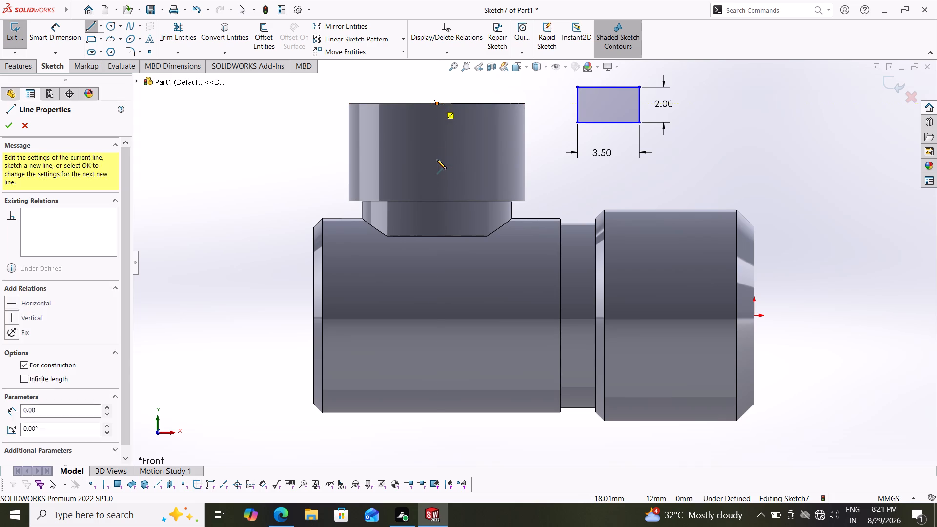
click(440, 184)
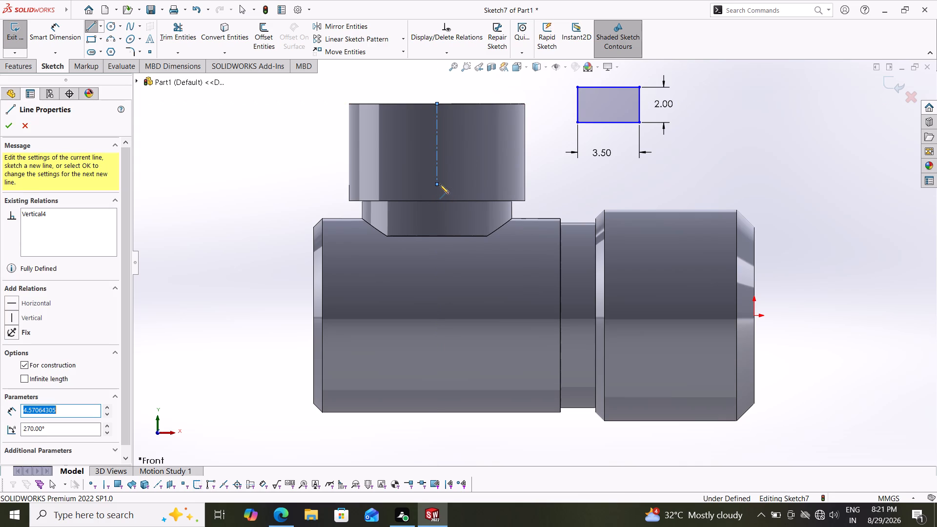
key(Escape)
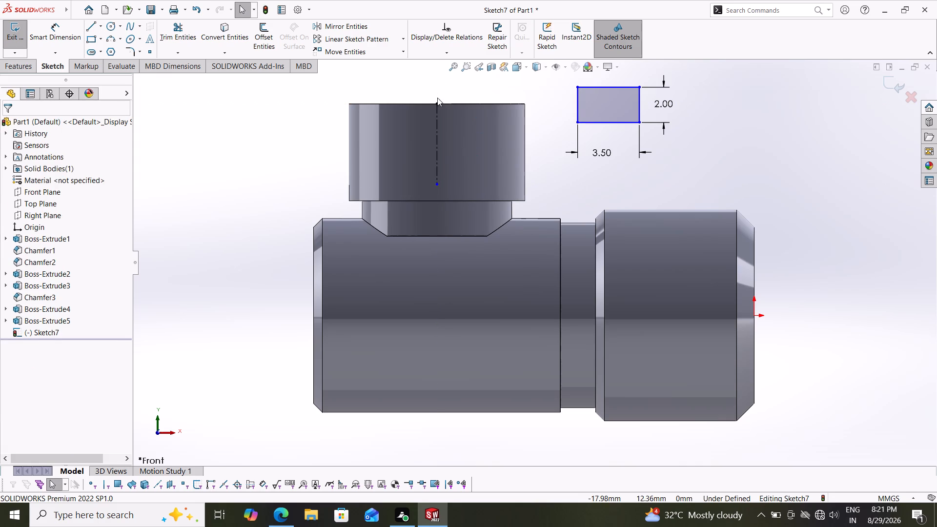
Make the midpoint of the rectangle's top edge coincident with the centerline's upper endpoint.
shift+click(437, 101)
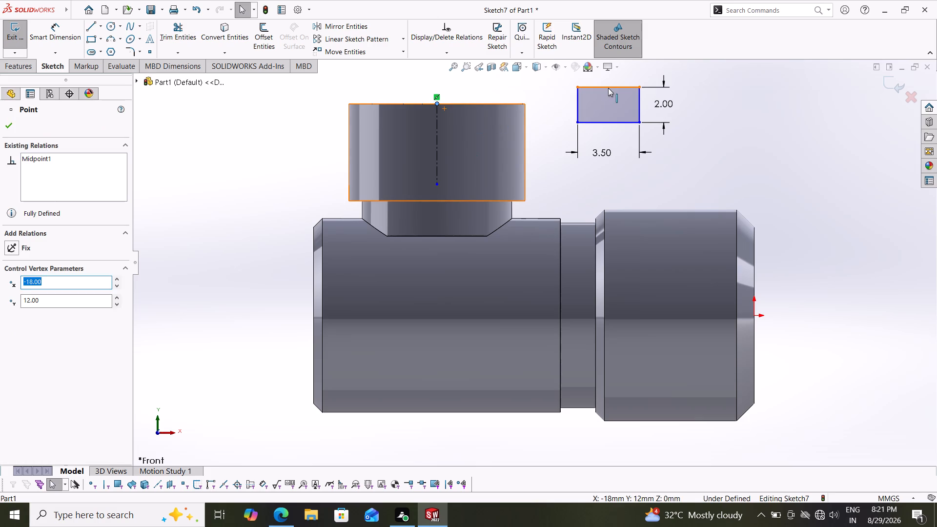
shift+click(607, 86)
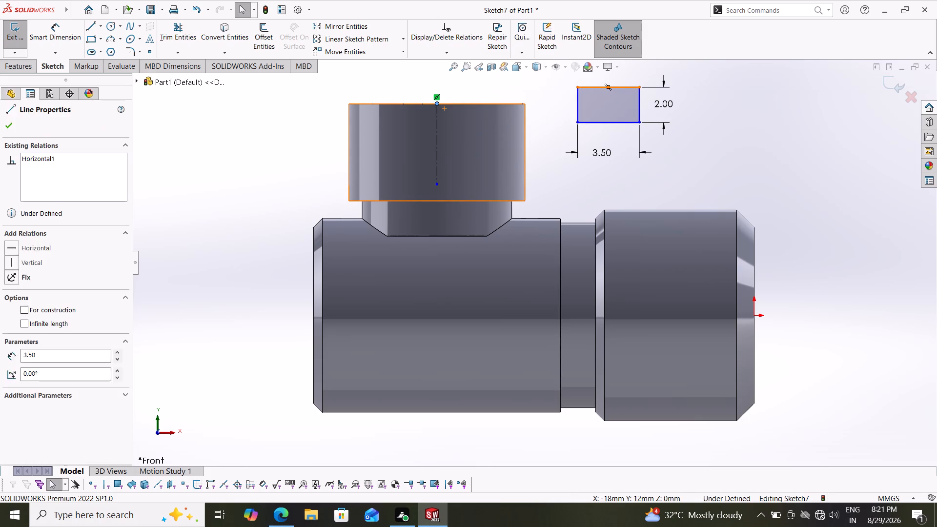
click(37, 322)
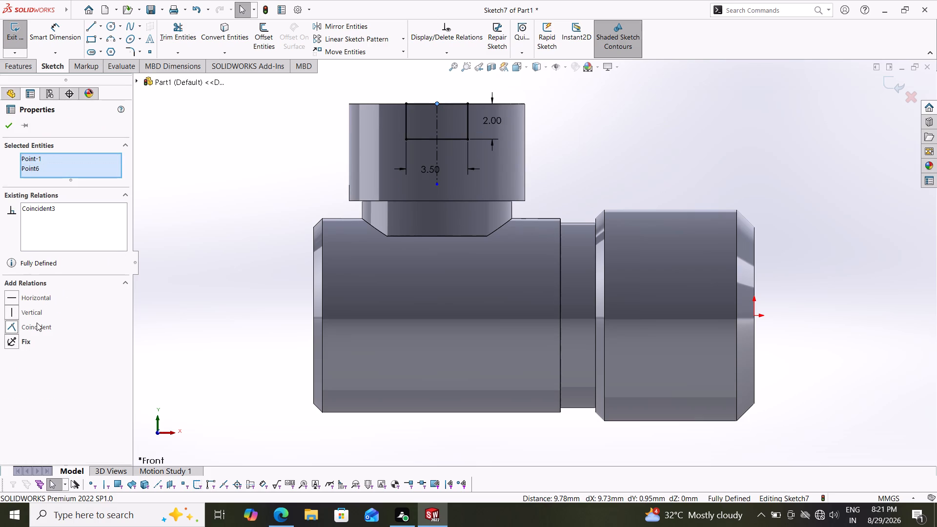
click(7, 123)
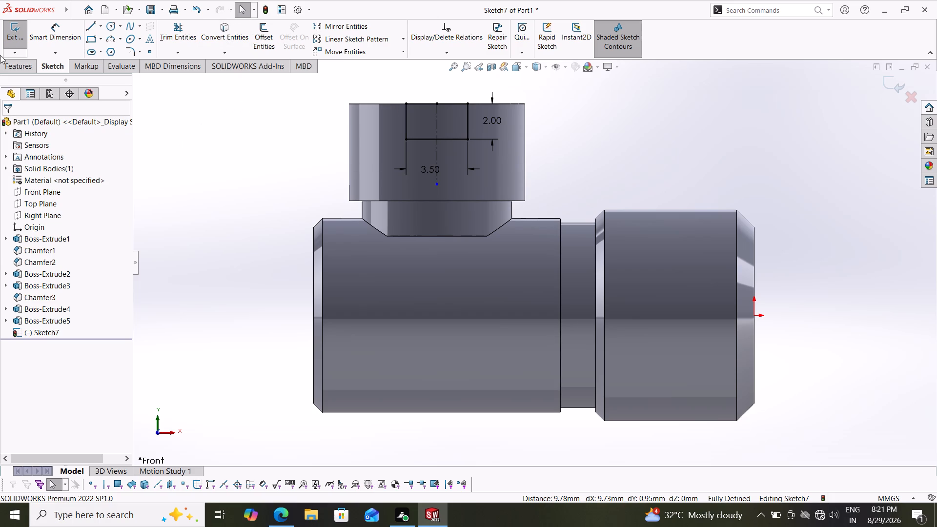
Cut the rectangle through the 10 mm cylinder as an Extruded Cut with the Through All - Both end condition.
click(10, 62)
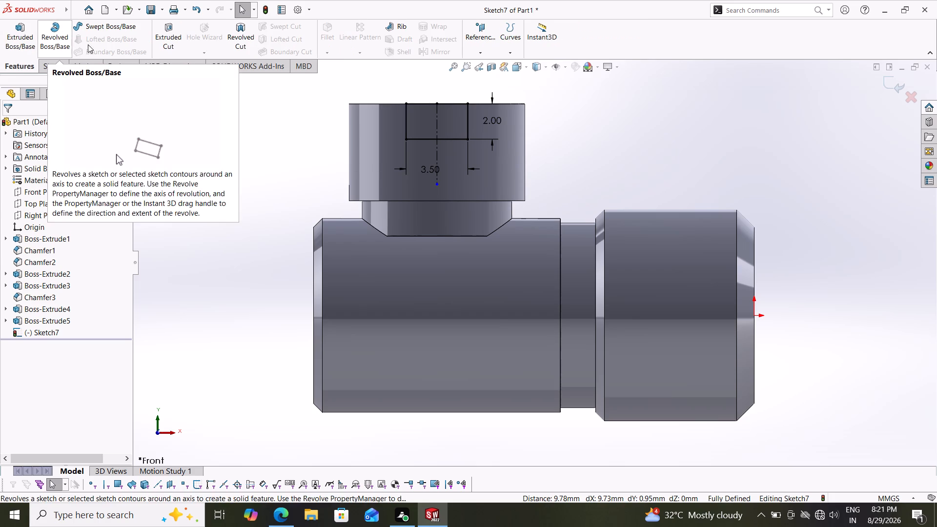
click(168, 35)
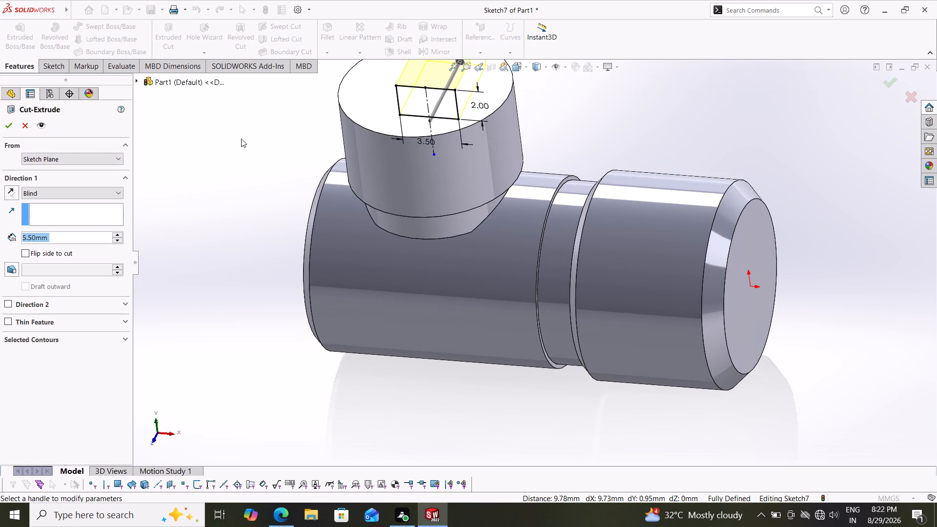
click(87, 192)
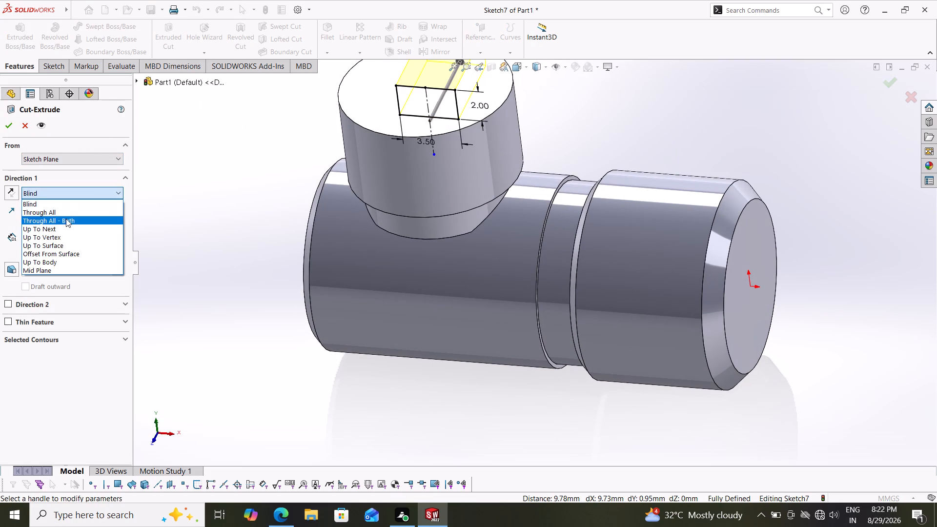
click(70, 221)
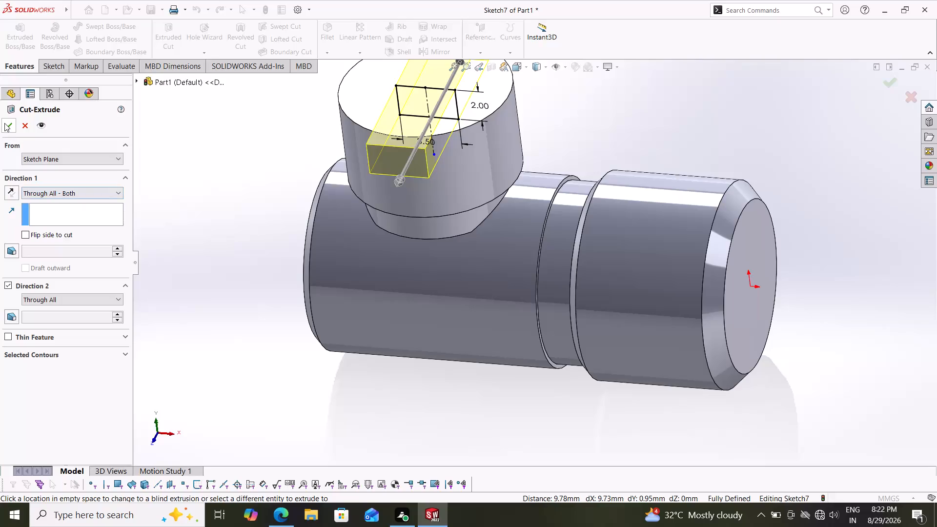
click(4, 123)
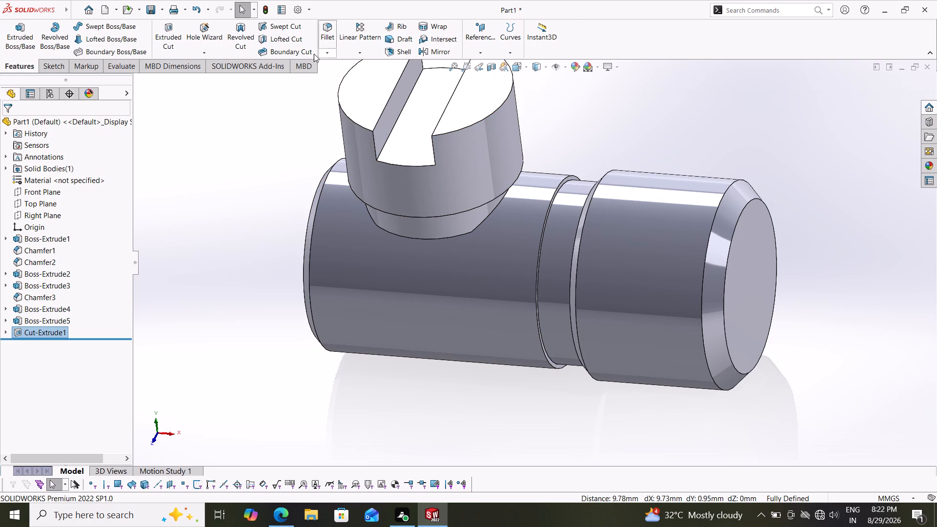
Start a sketch on the Front Plane and draw a horizontal centerline about 25 mm long from the boss-side end face's midpoint to the origin.
scroll(306, 54, down, 1)
scroll(211, 136, down, 1)
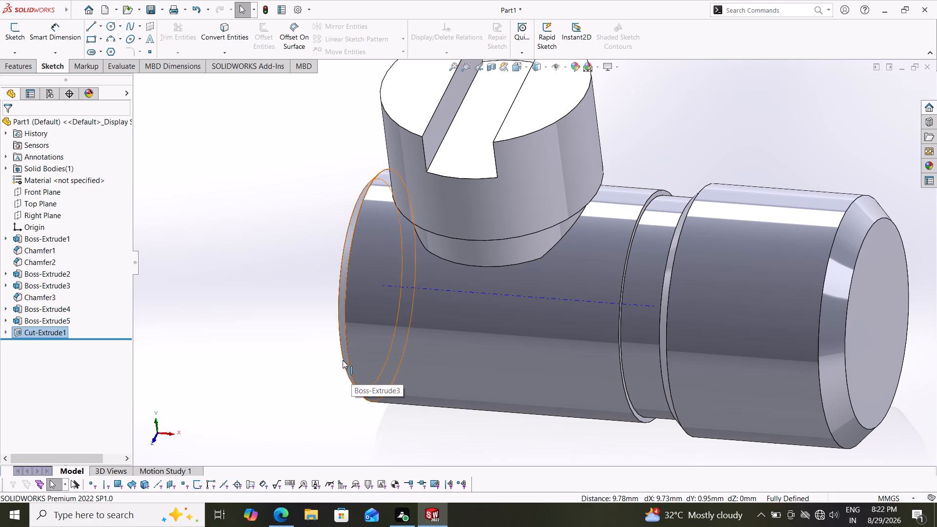
scroll(618, 278, down, 2)
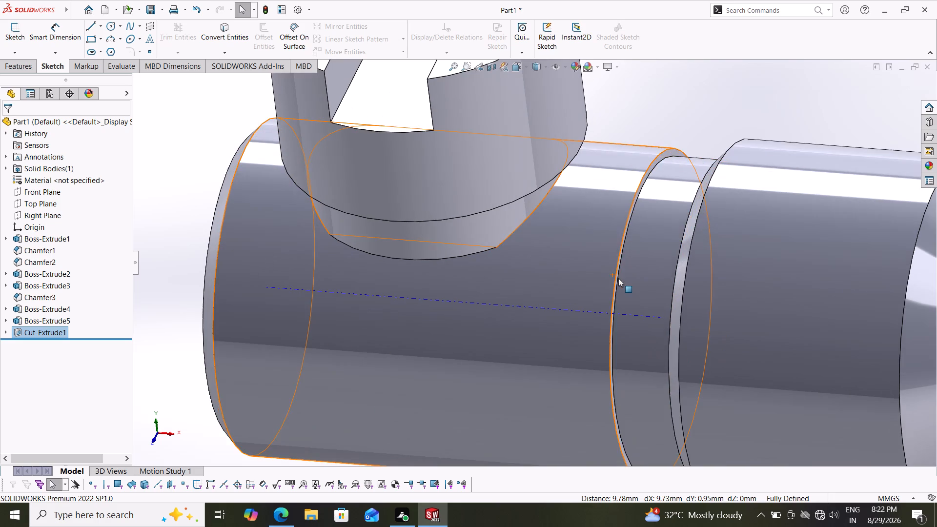
scroll(618, 278, up, 5)
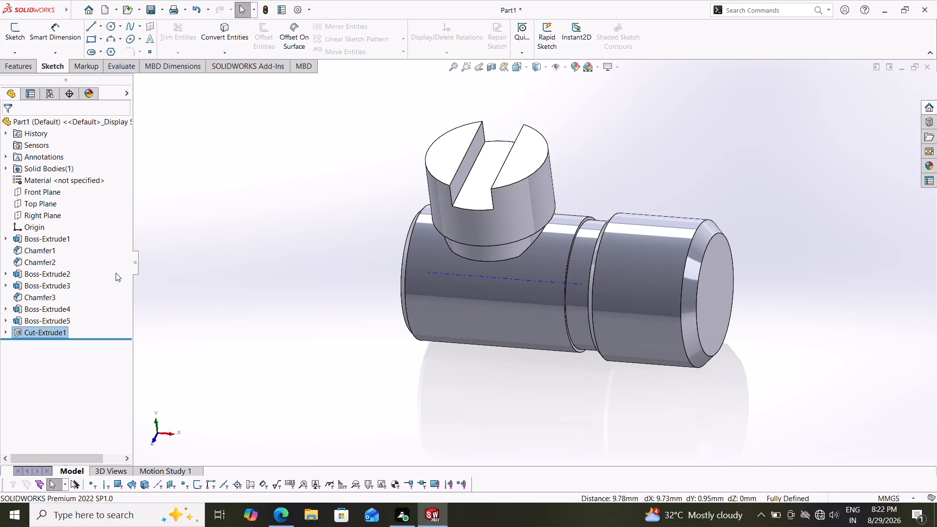
click(31, 193)
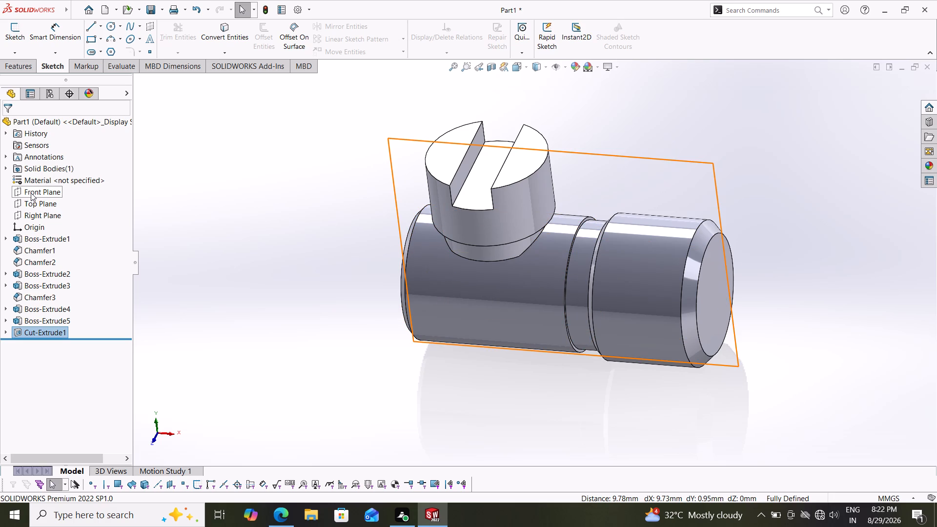
click(41, 176)
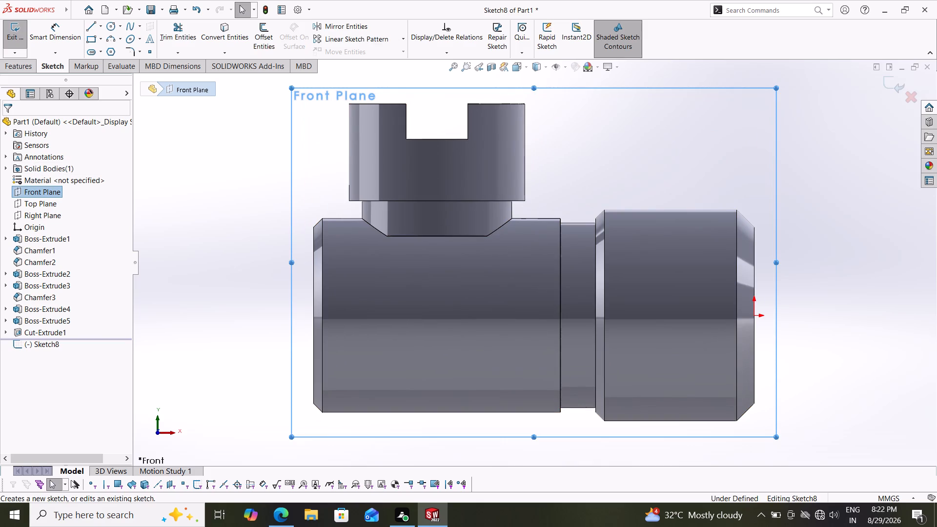
click(99, 27)
click(104, 50)
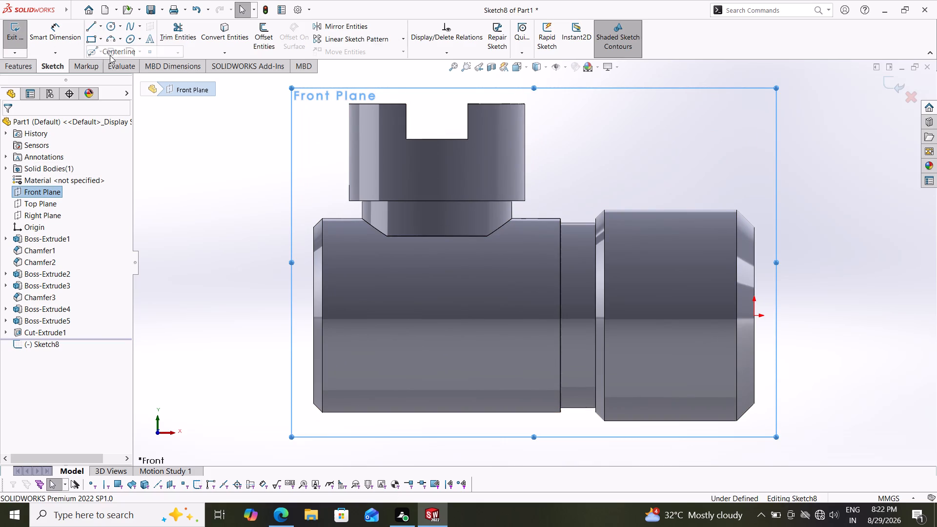
click(312, 316)
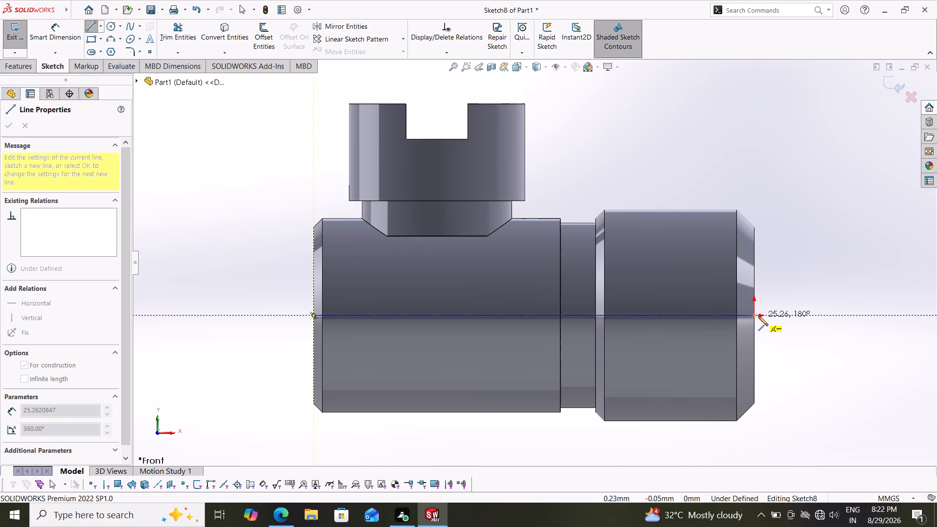
click(758, 316)
key(Escape)
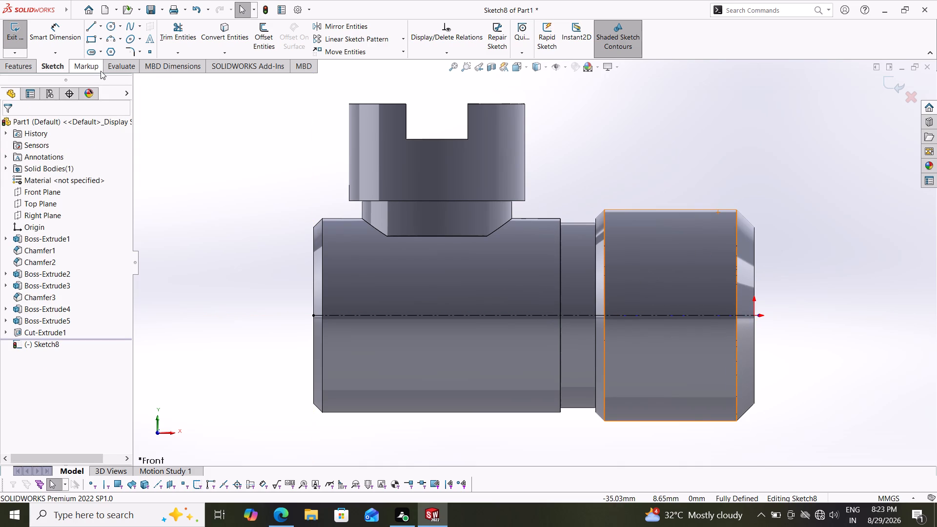
Draw a vertical line about 8 mm long upward from the origin along the larger cylinder's chamfered end face.
click(104, 30)
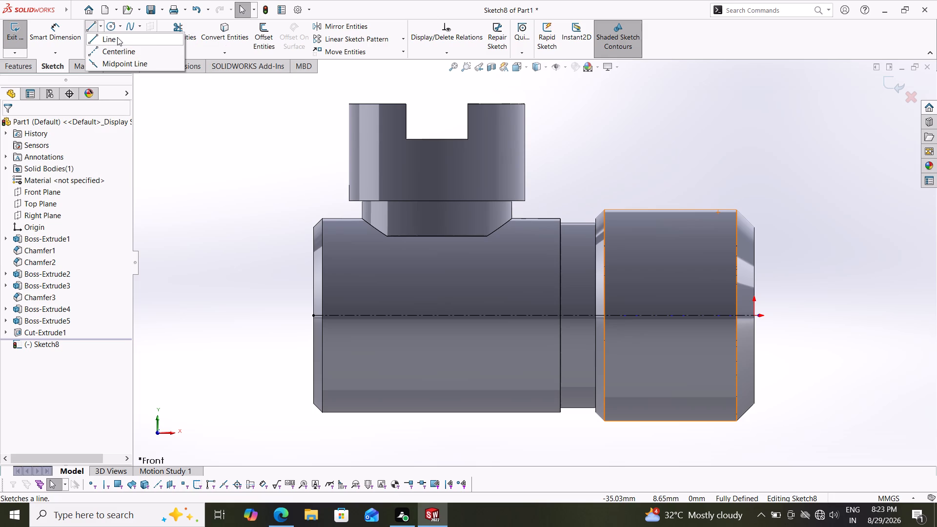
click(117, 37)
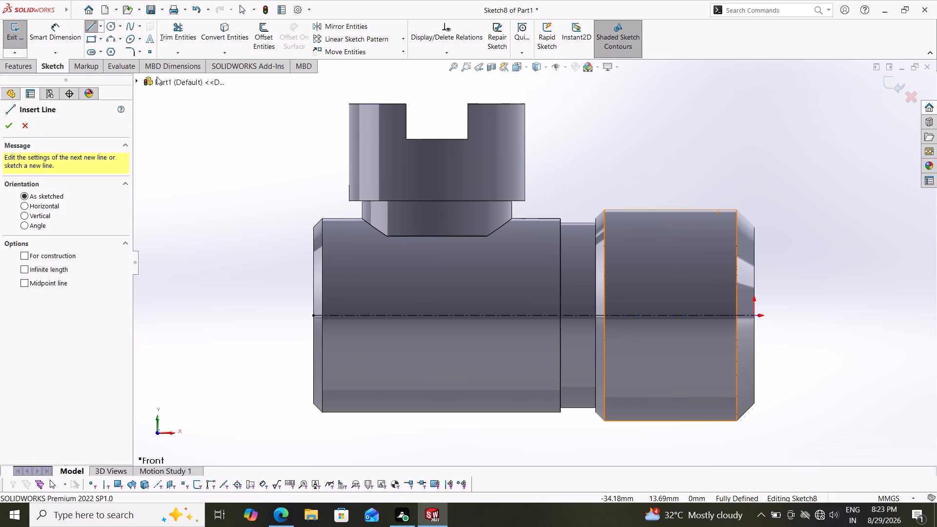
click(754, 315)
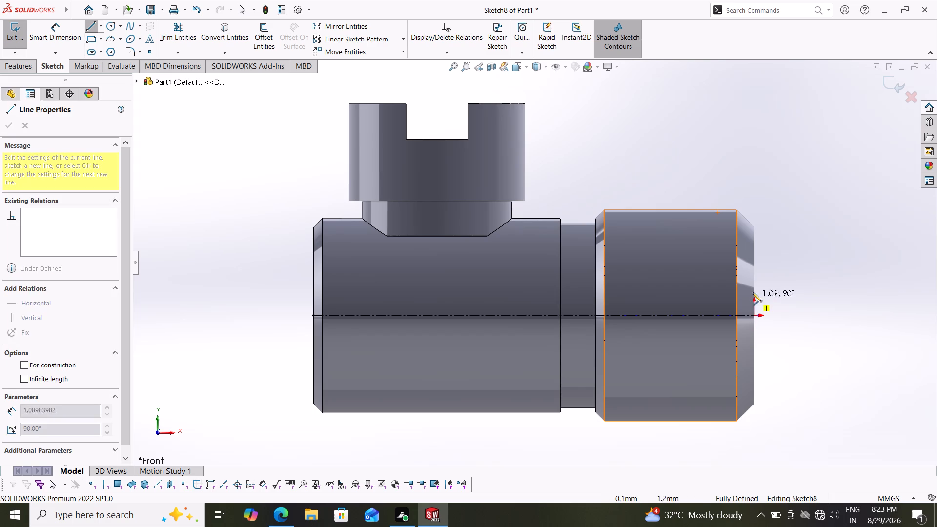
click(754, 174)
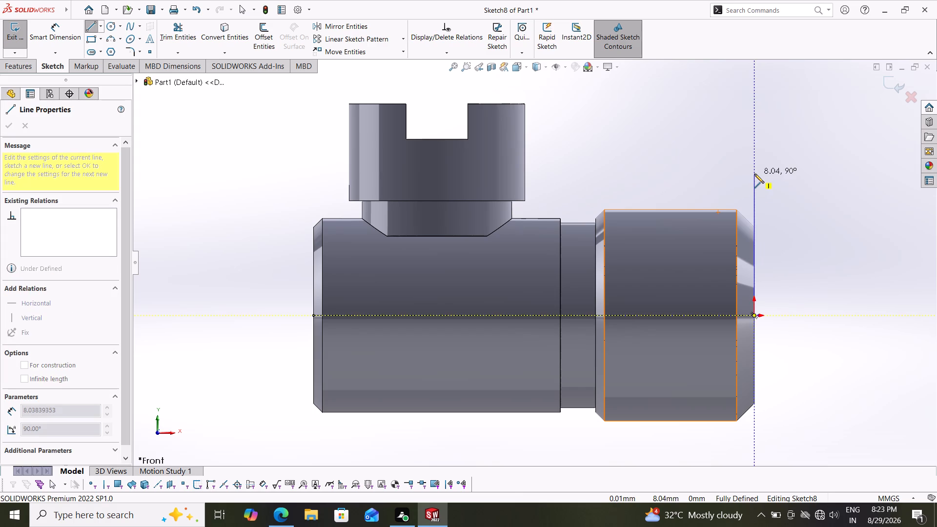
key(Escape)
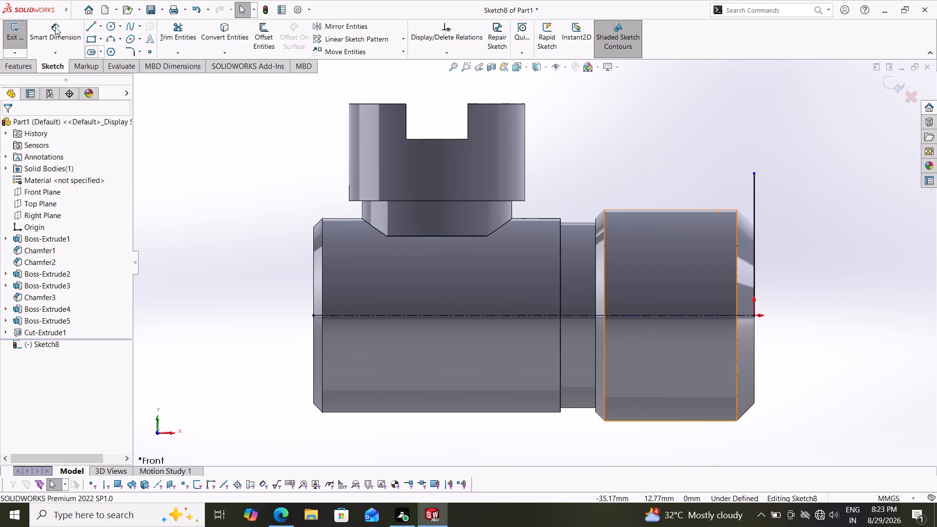
Dimension the vertical line at the origin to 4.25 mm, half of 8.5 mm.
drag(51, 27, 57, 30)
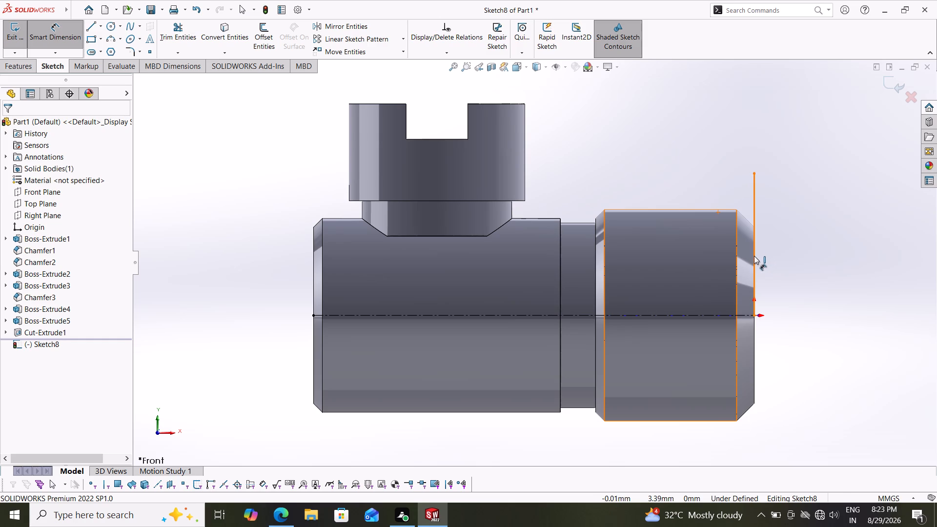
drag(754, 256, 759, 255)
click(811, 254)
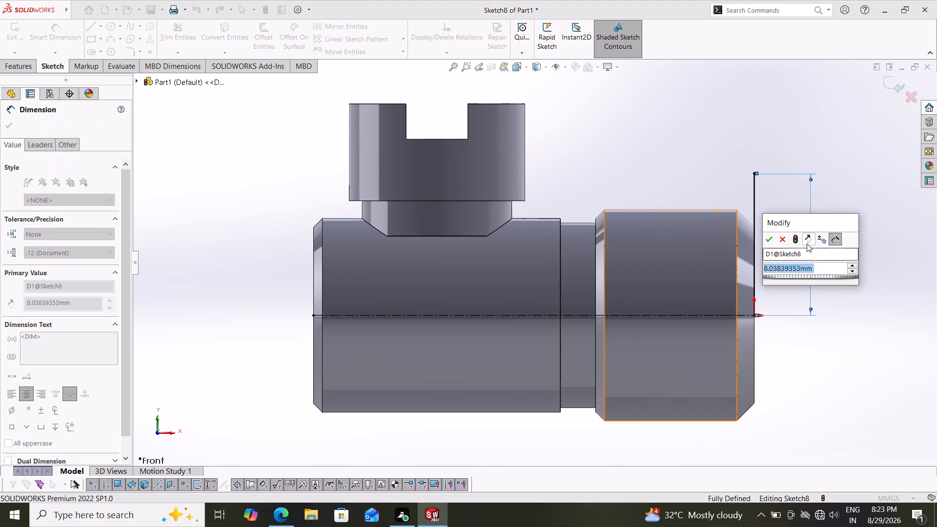
text(8.5/2)
key(Return)
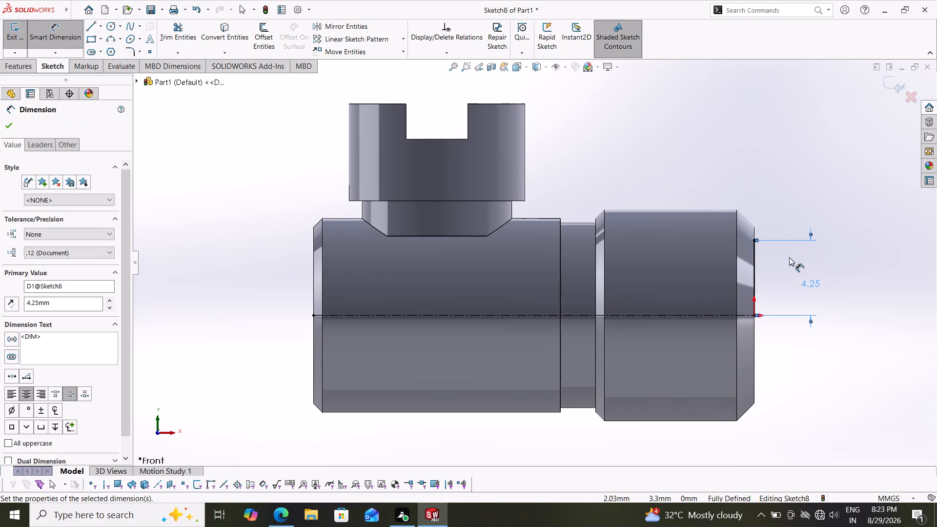
key(Escape)
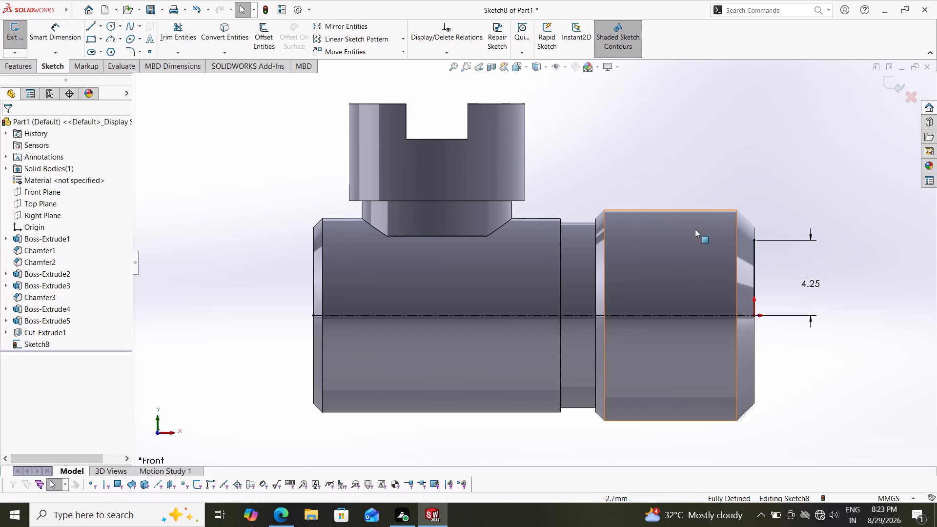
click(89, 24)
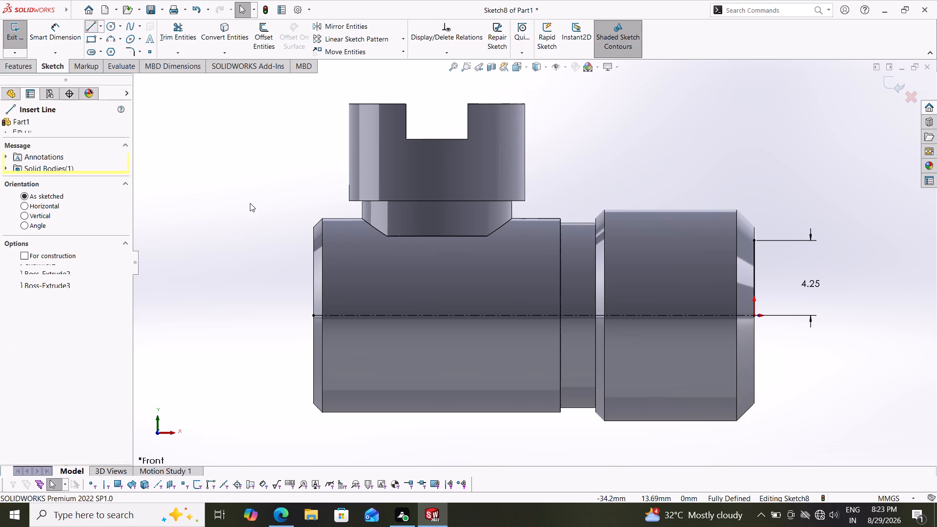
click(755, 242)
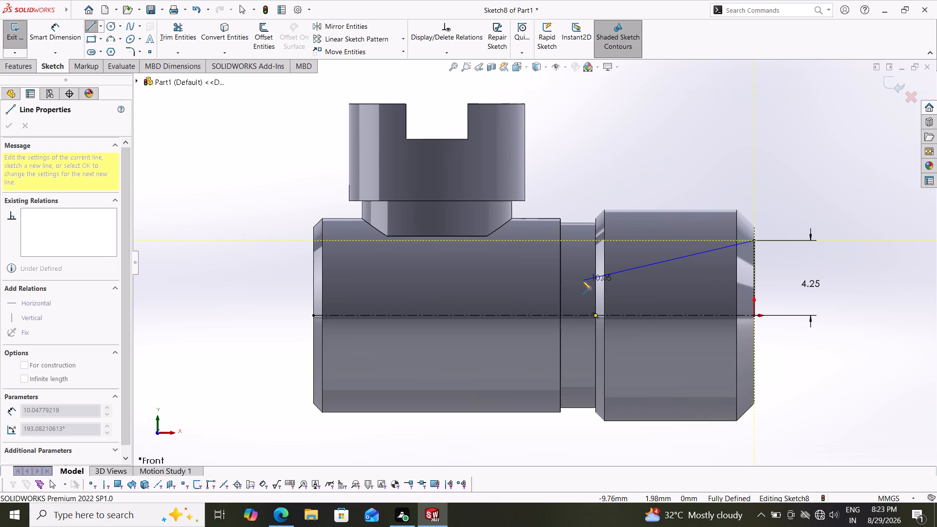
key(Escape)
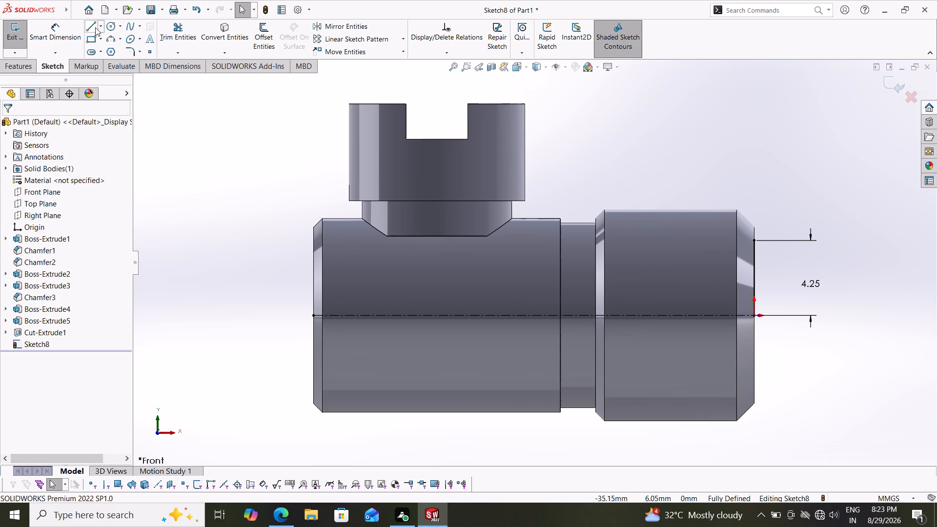
Draw a second vertical line about 1.7 mm long upward from the centerline within the neck region.
click(94, 22)
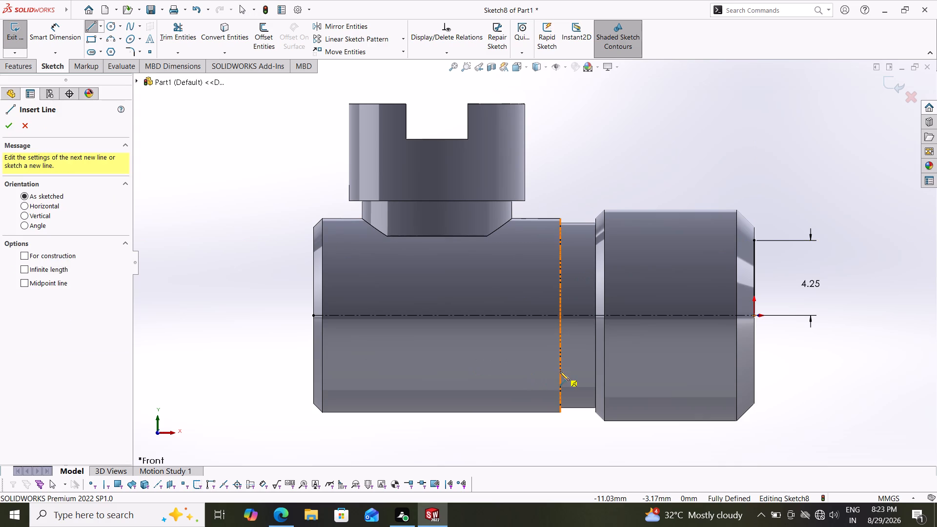
click(581, 315)
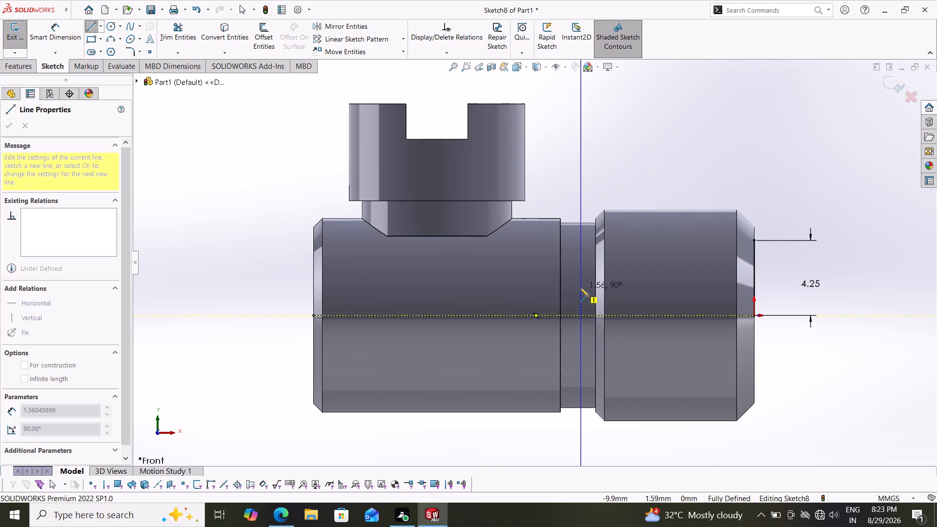
click(580, 285)
key(Escape)
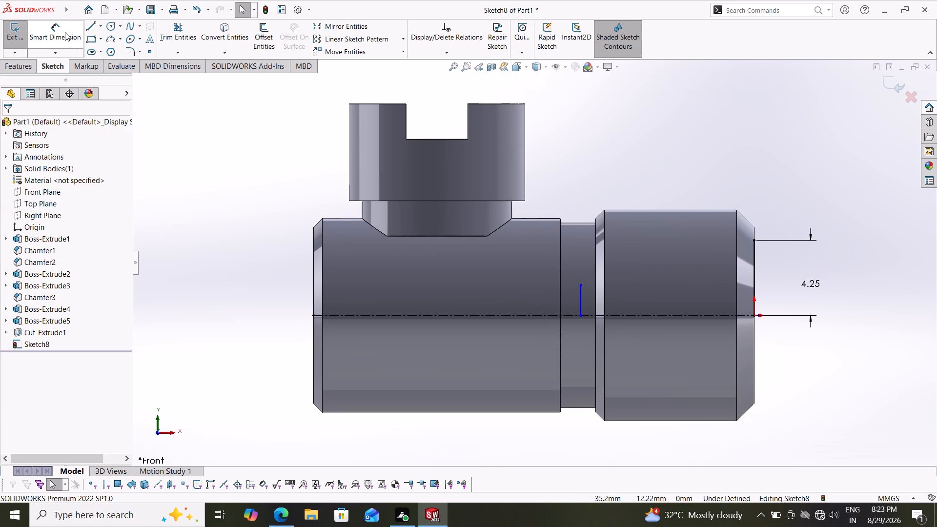
Dimension the vertical line in the neck region to 2.5 mm.
drag(65, 32, 74, 39)
click(582, 300)
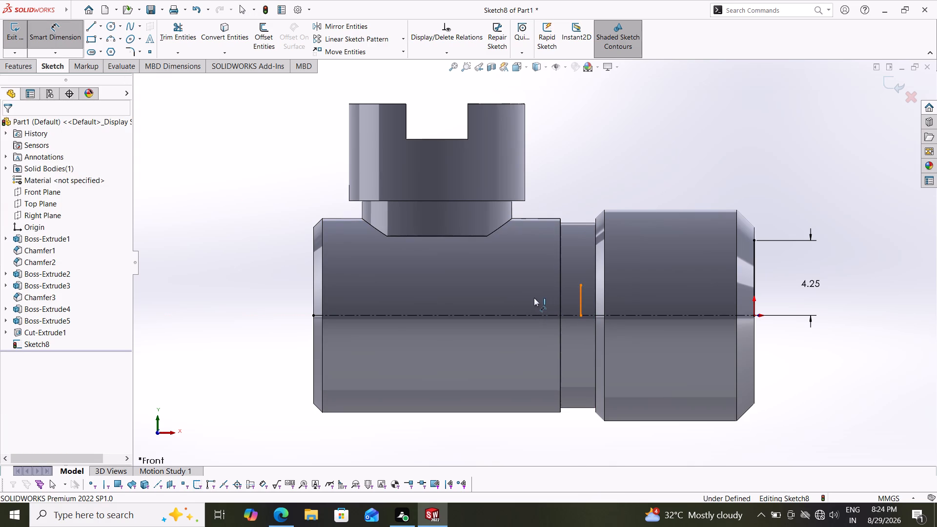
click(526, 296)
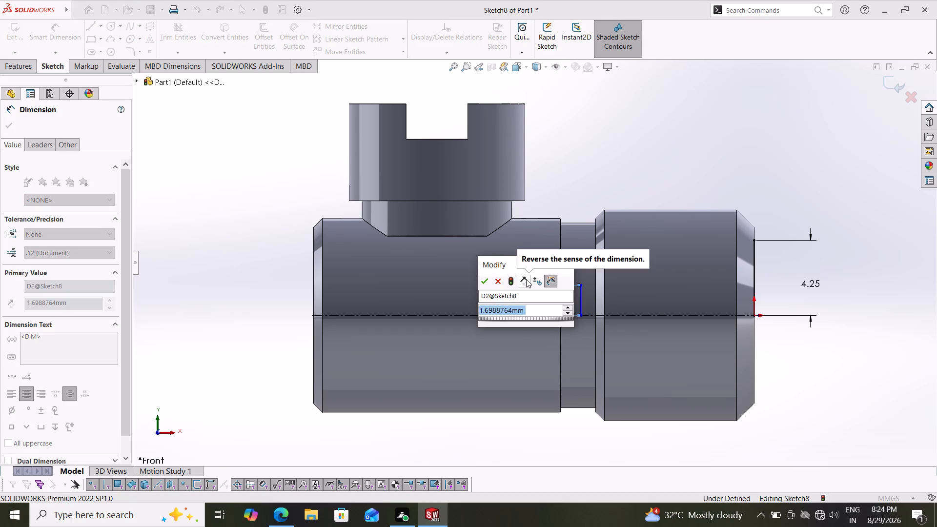
text(2.5)
key(Return)
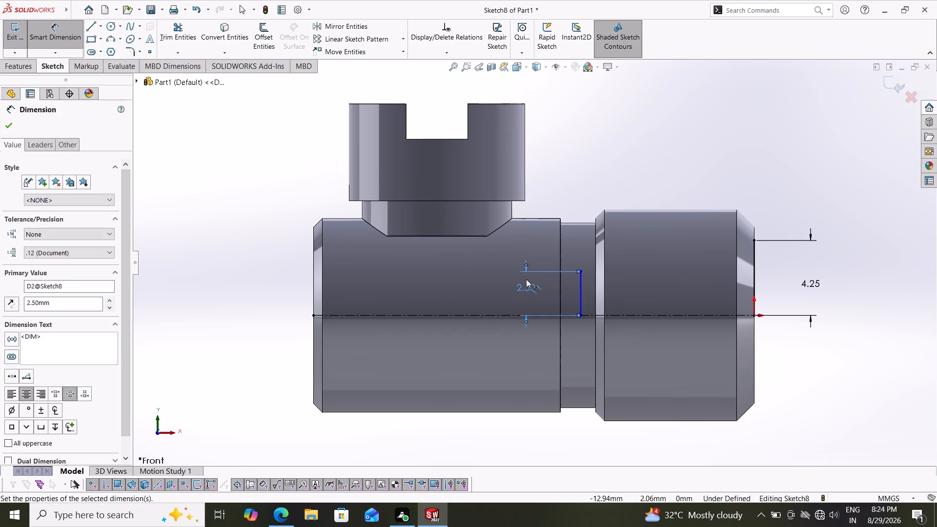
key(Escape)
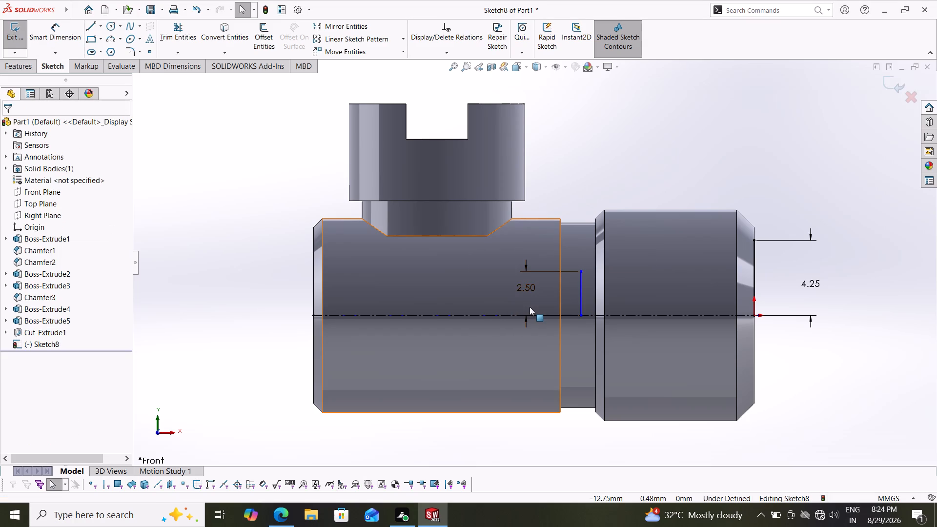
key(Escape)
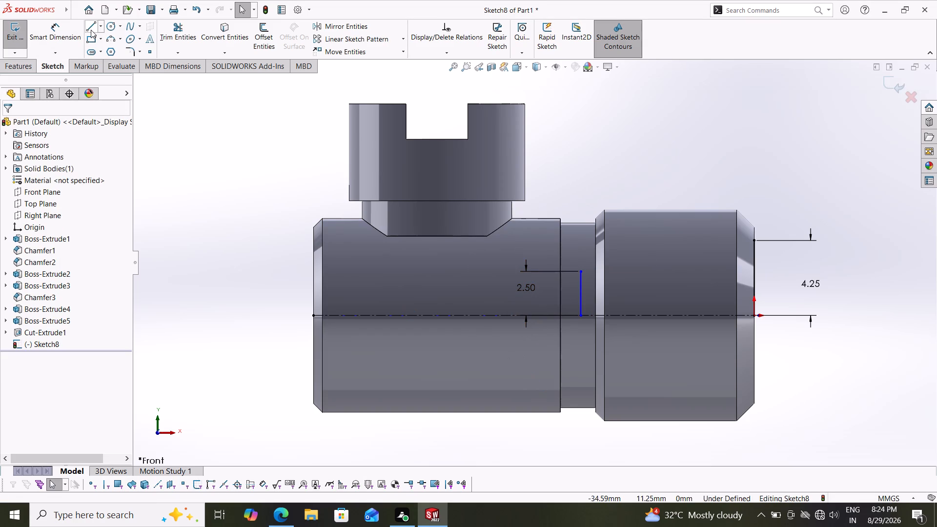
Connect the upper endpoints of the two vertical lines with a sloped line about 10 mm long.
click(91, 30)
click(582, 271)
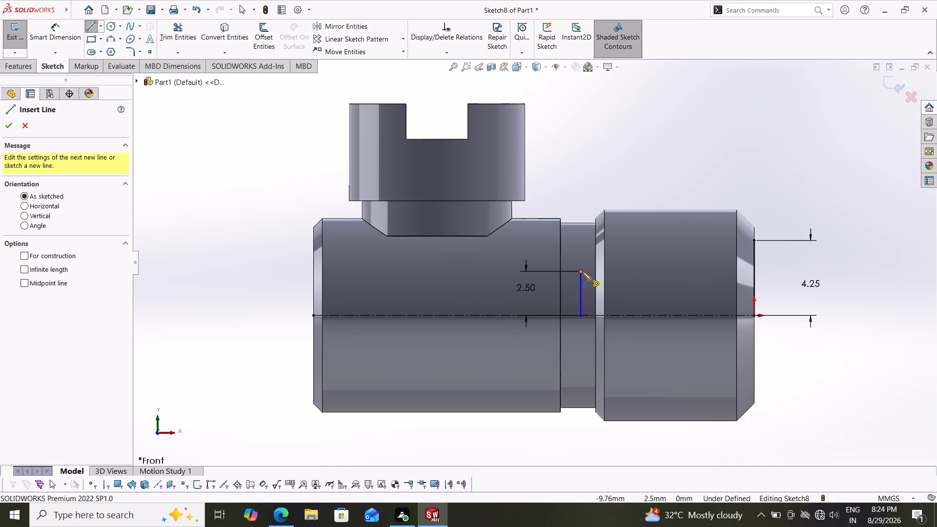
click(753, 242)
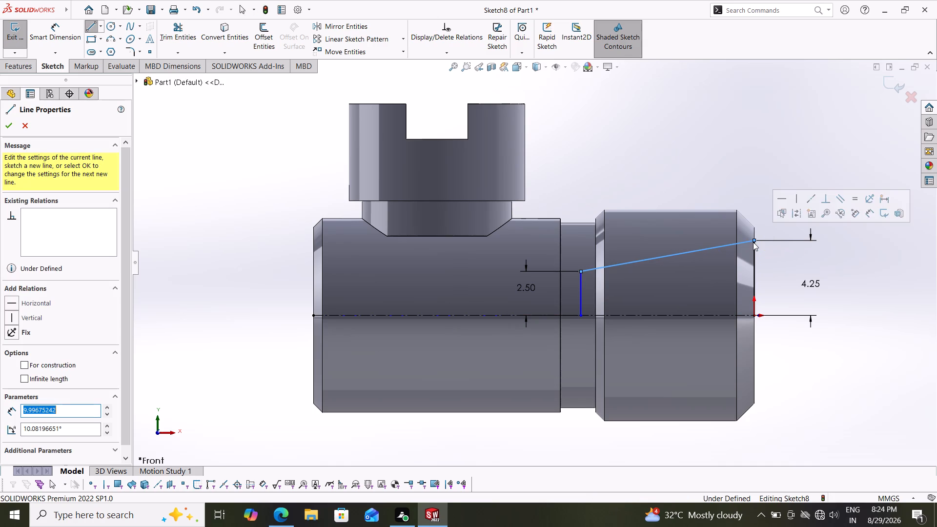
key(Escape)
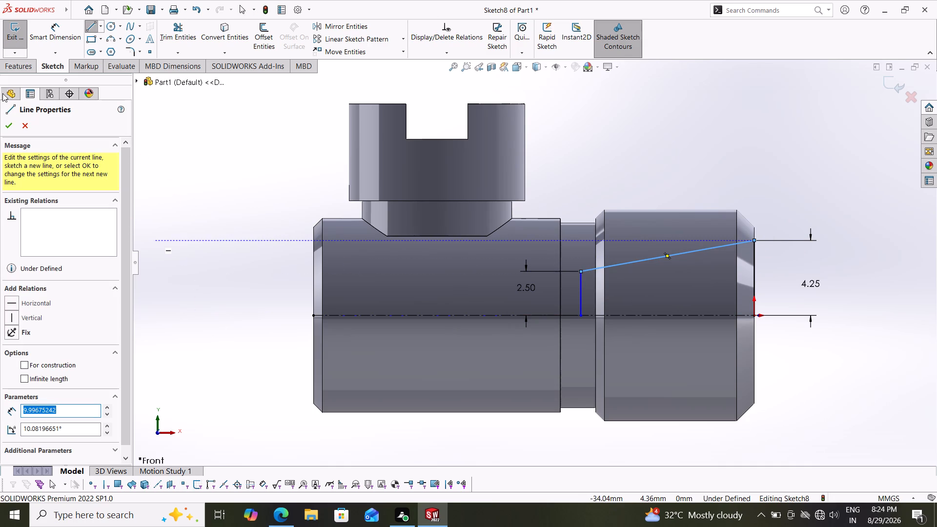
Dimension the angle between the sloped line and the horizontal centerline to 10°.
click(56, 28)
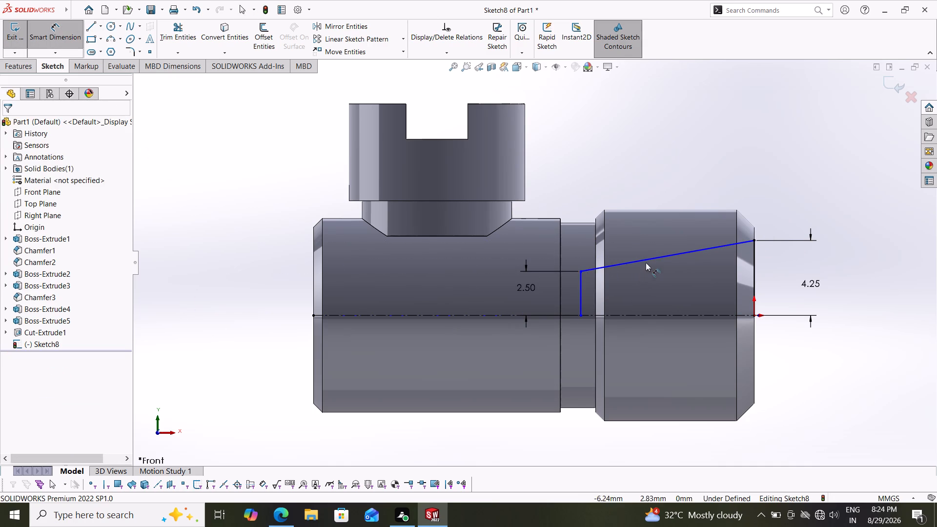
click(647, 260)
click(667, 313)
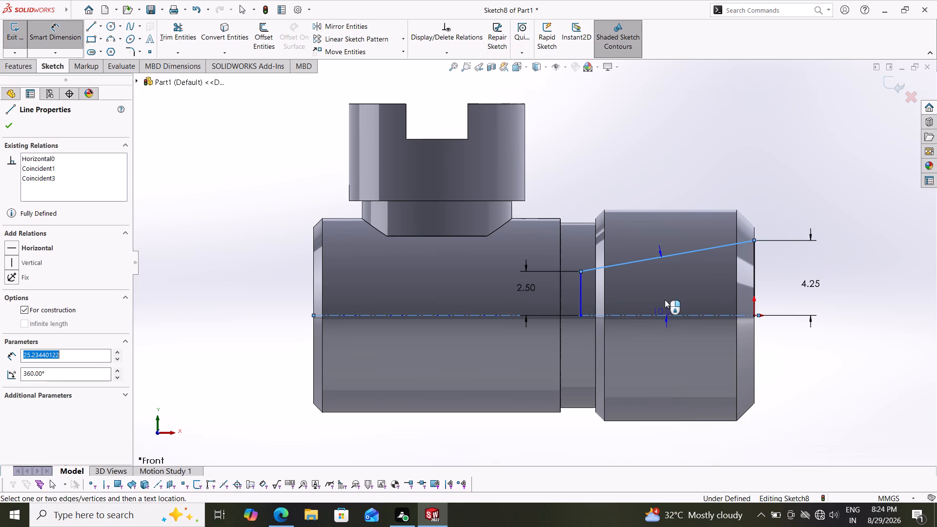
click(663, 290)
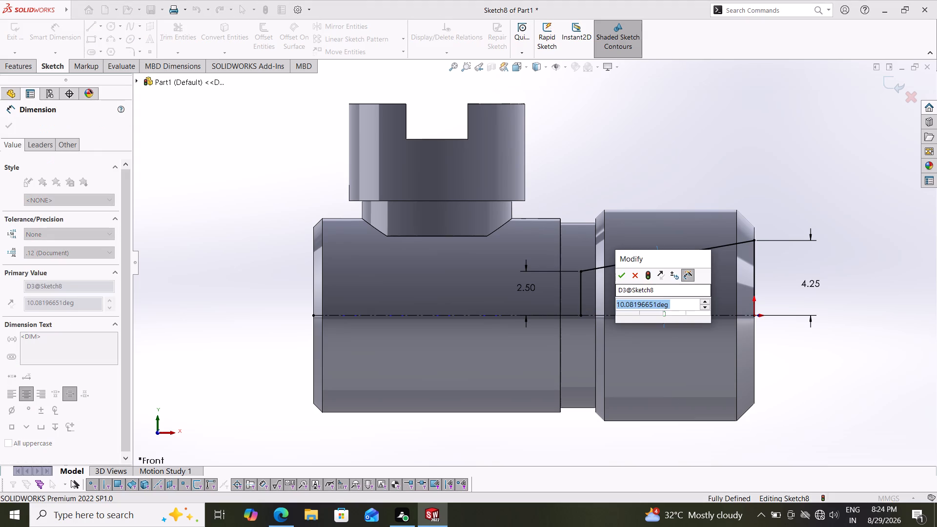
text(10)
key(Return)
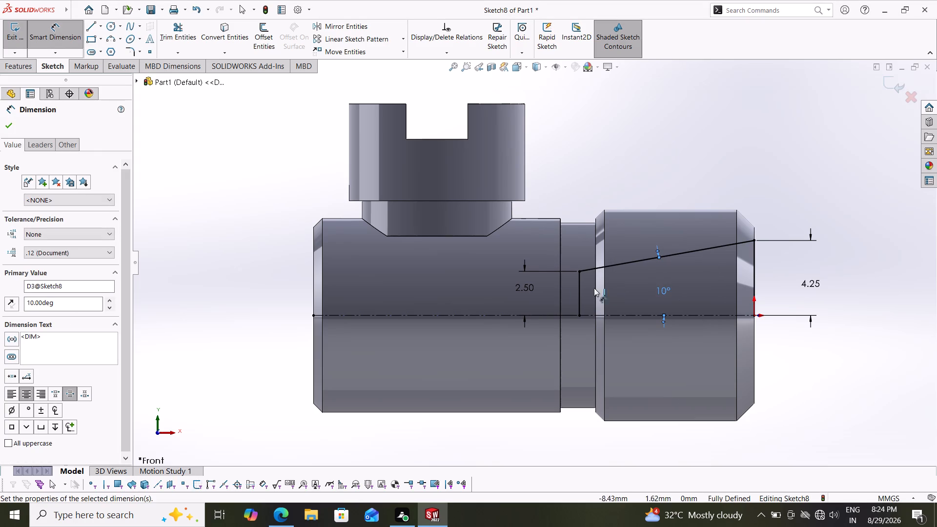
Cut-revolve the tapered 10° profile 360° about the centerline to form the conical bore in the larger end.
click(10, 122)
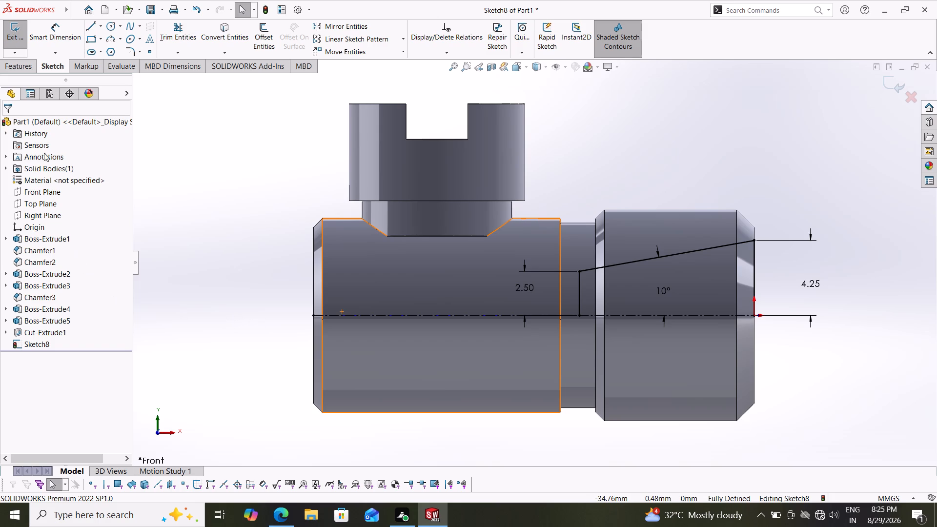
click(16, 65)
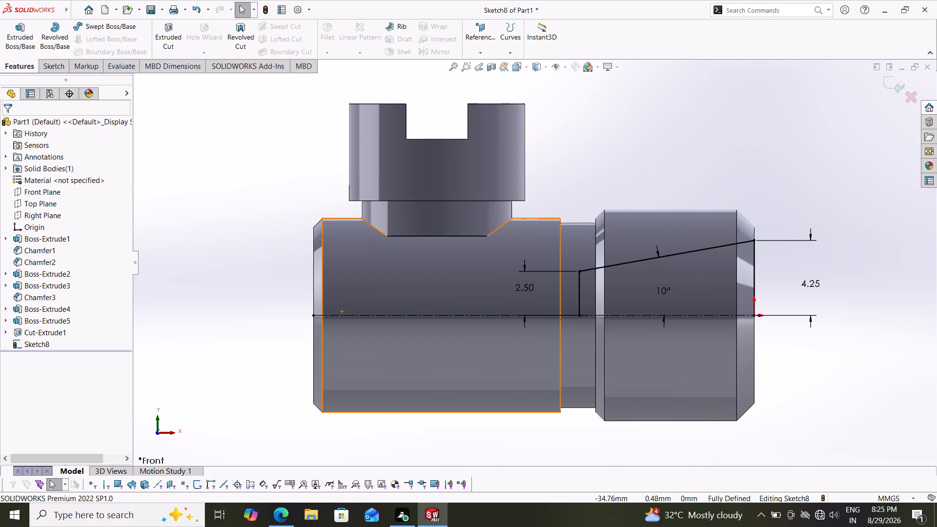
click(241, 40)
click(489, 259)
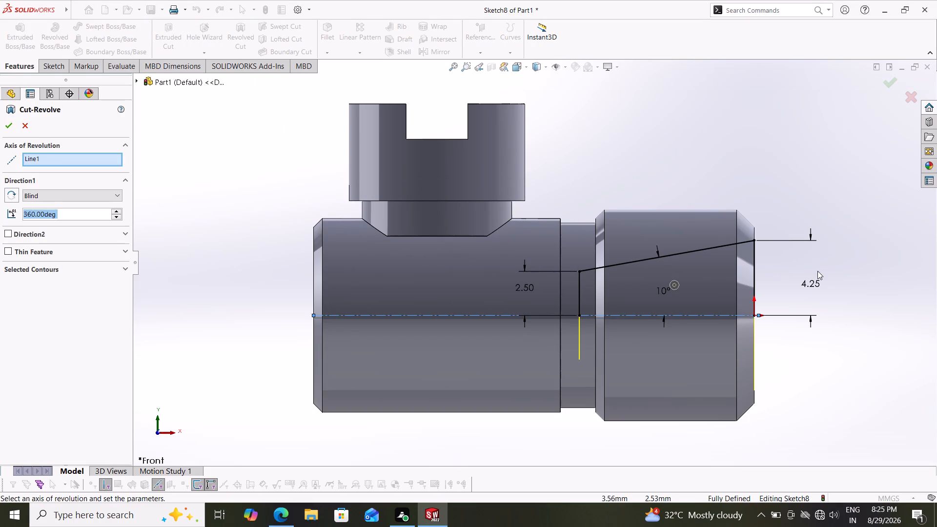
middle_drag(820, 272, 789, 277)
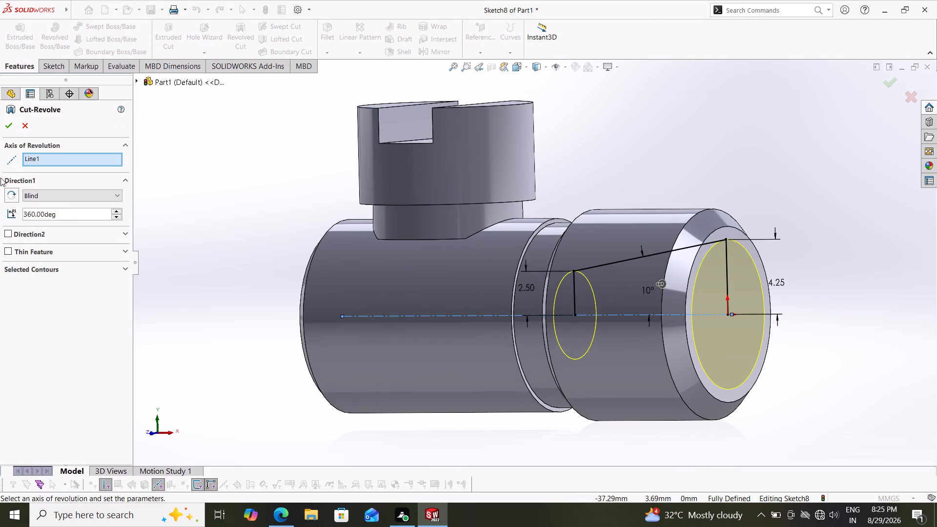
click(7, 124)
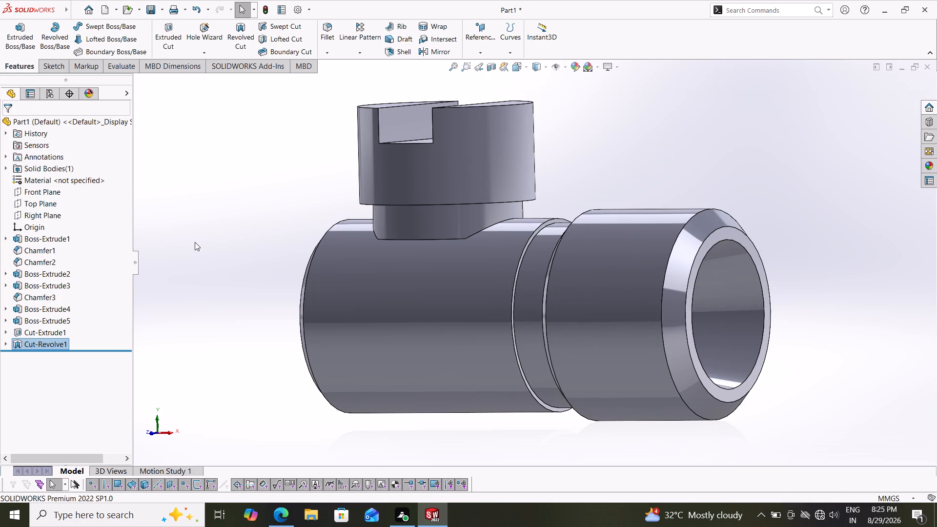
Start a new sketch on the Front Plane.
middle_drag(195, 248, 224, 267)
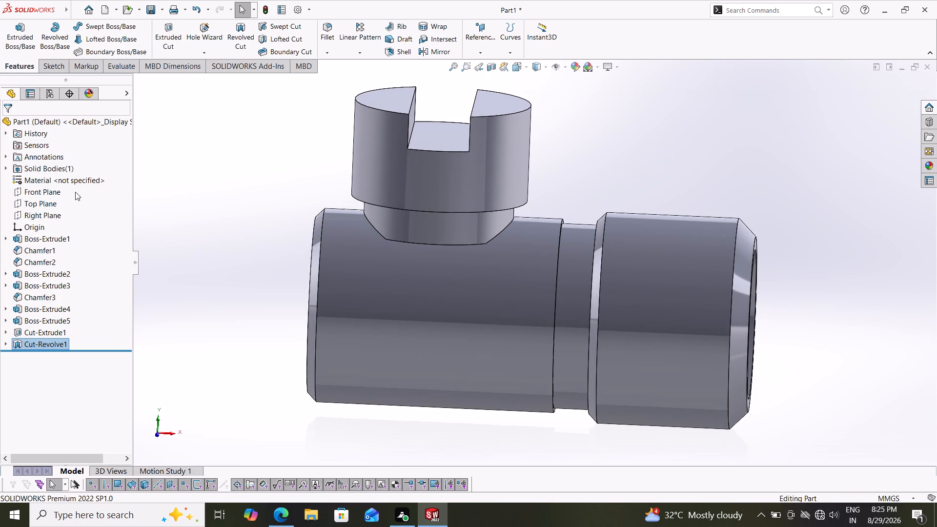
click(31, 188)
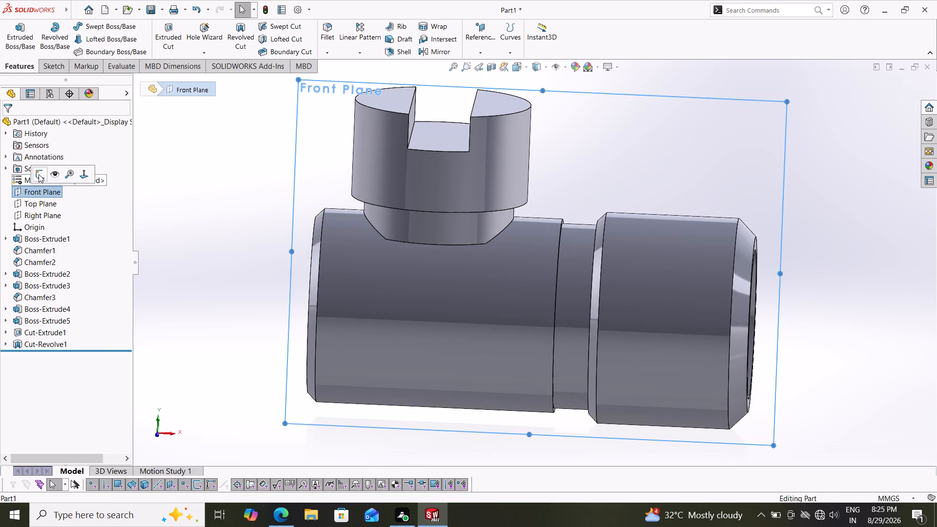
click(39, 173)
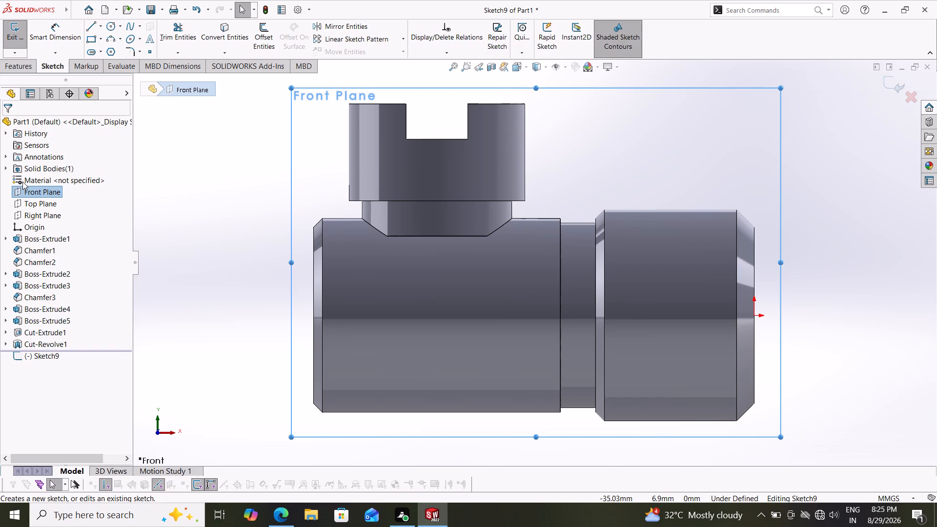
Set the model's display style to Hidden Lines Visible so the tapered bore's edges show through the body.
click(547, 67)
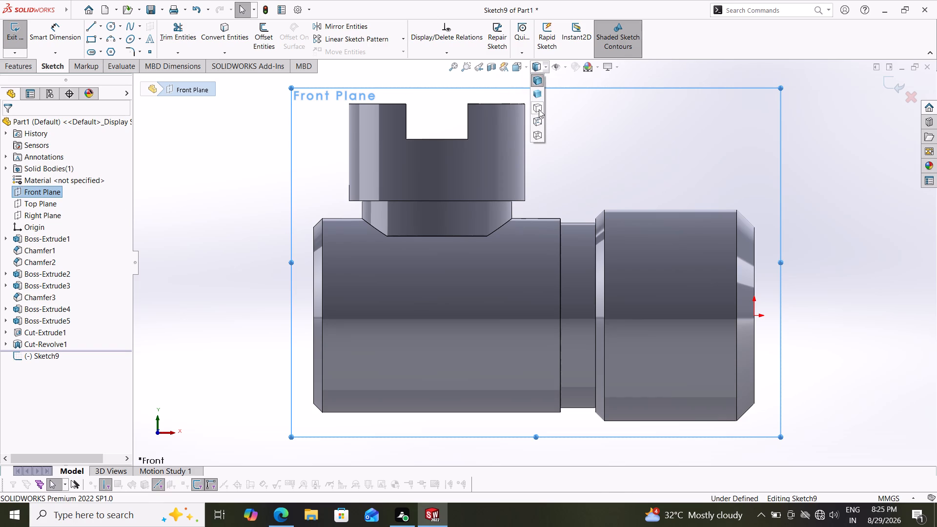
click(539, 109)
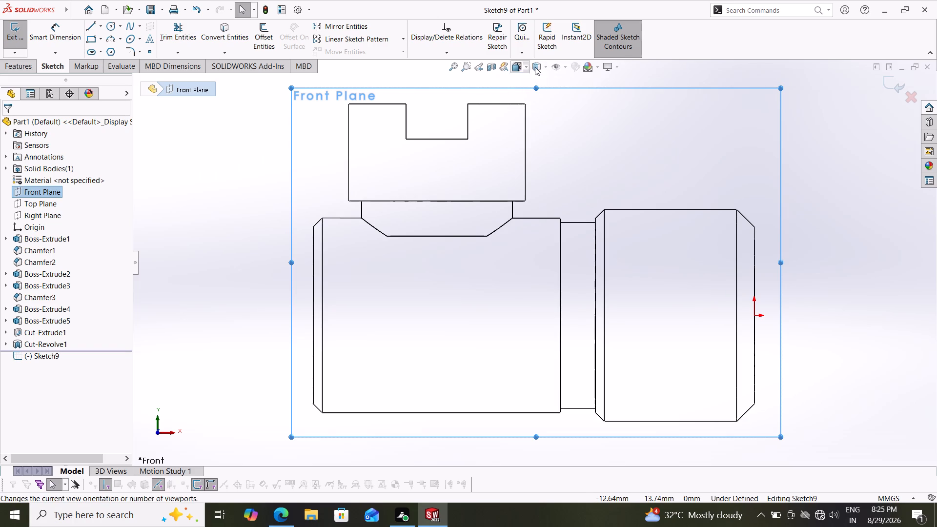
click(546, 65)
click(539, 121)
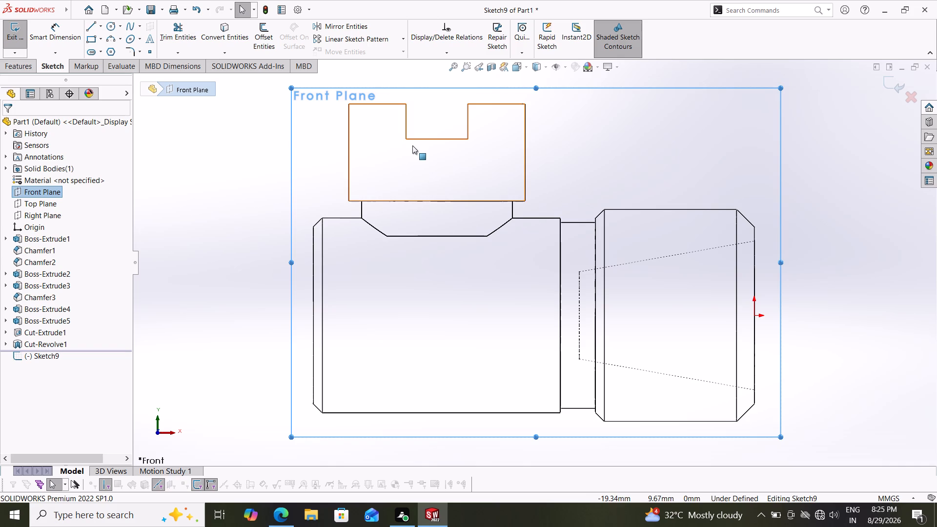
Draw a horizontal centerline about 20 mm long from the origin along the cylinder axis into the main body.
click(100, 27)
click(102, 49)
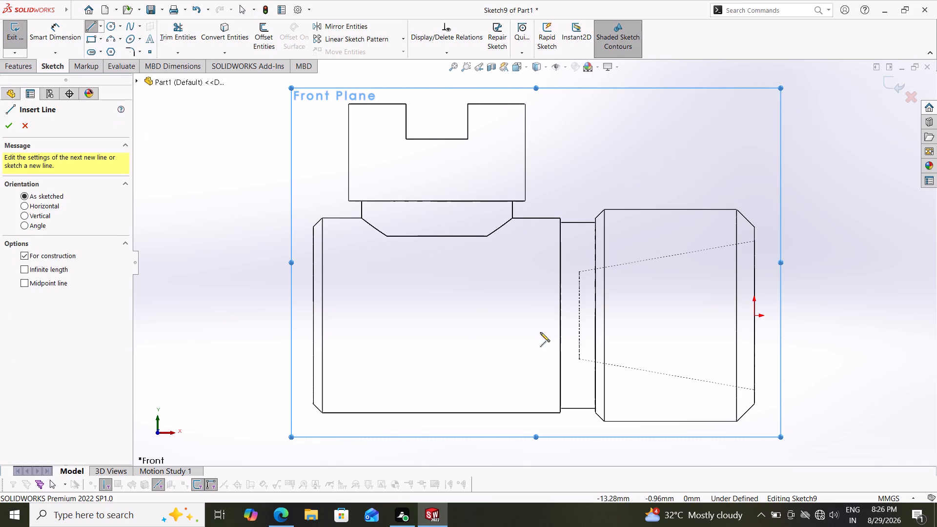
click(755, 317)
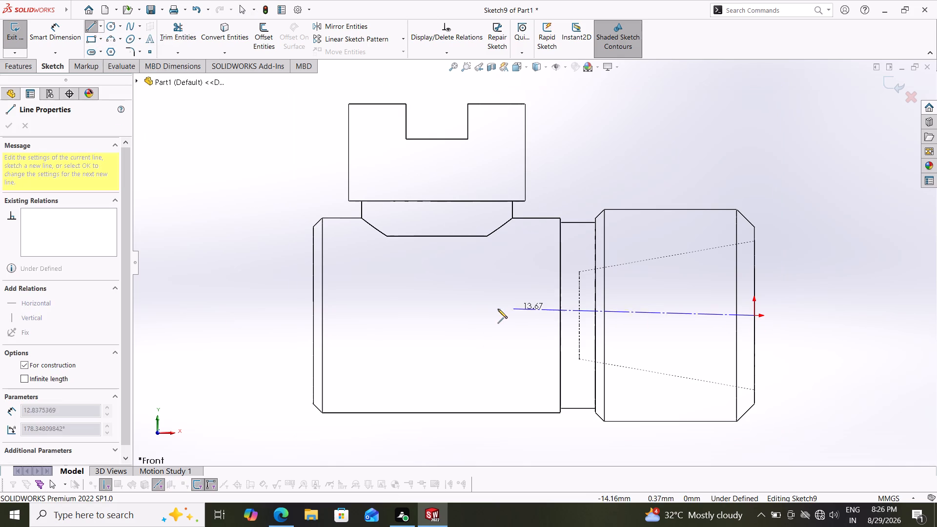
click(403, 318)
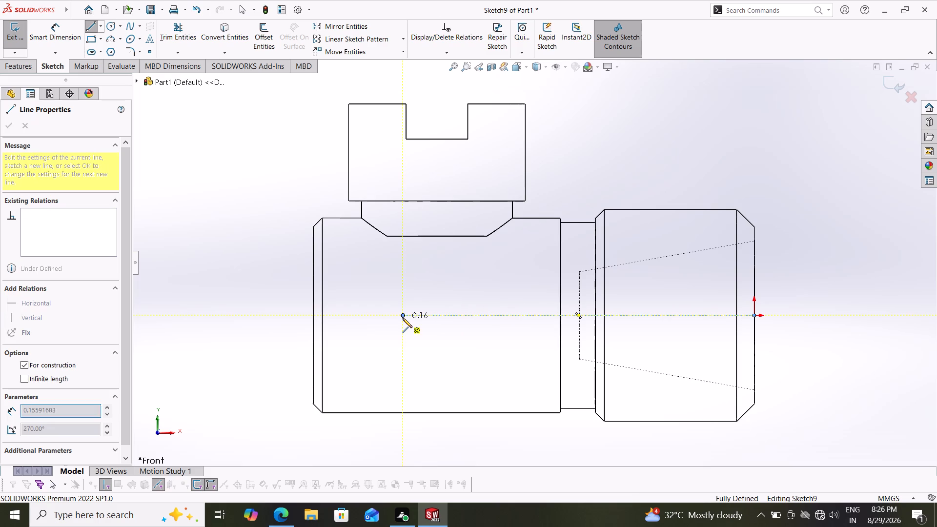
key(Escape)
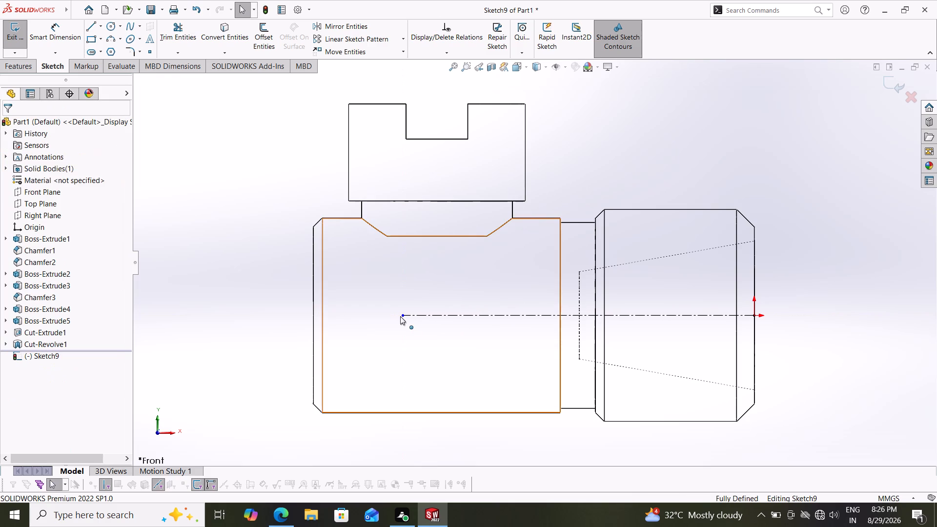
Dimension the centerline's length to 20.5 mm.
click(54, 39)
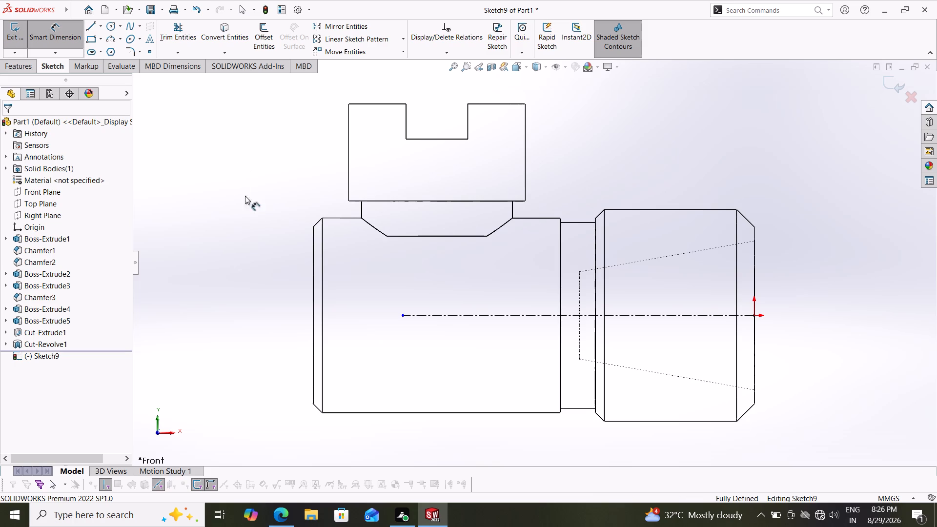
click(489, 313)
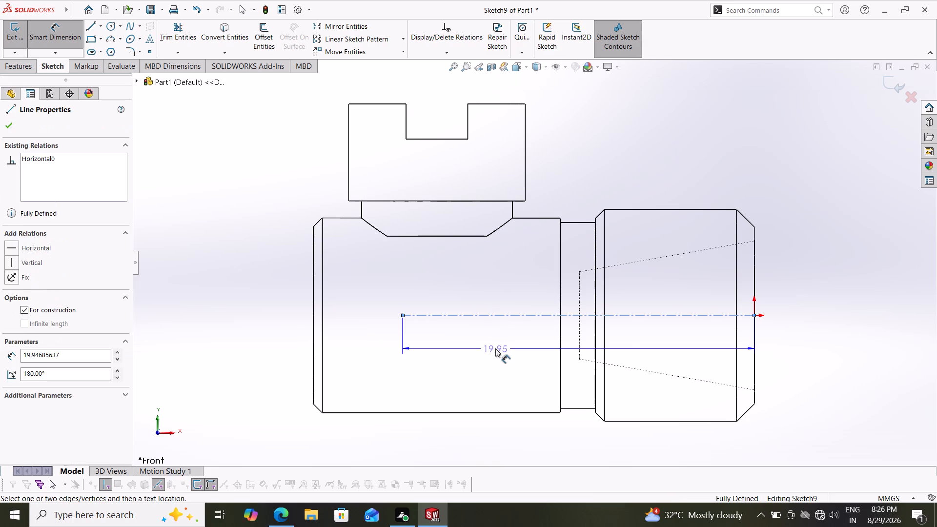
click(492, 351)
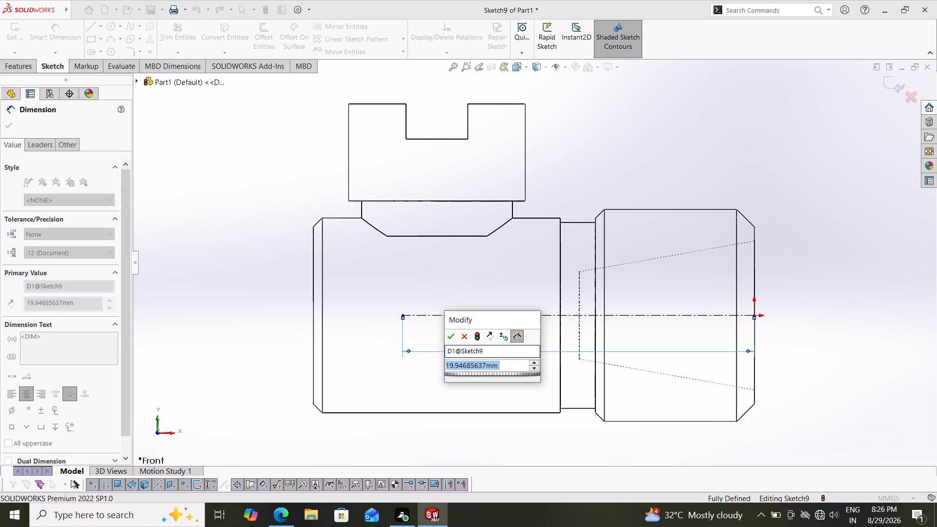
text(18+2.5)
key(Return)
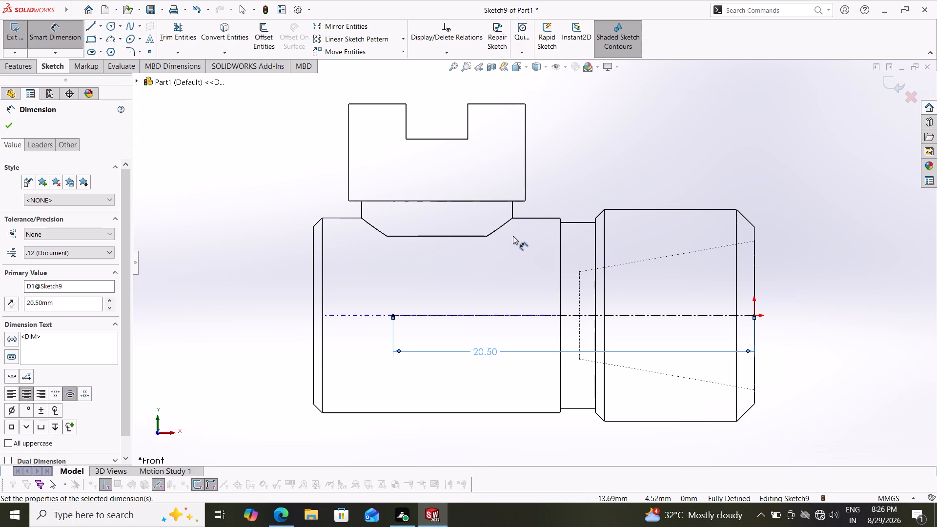
click(8, 129)
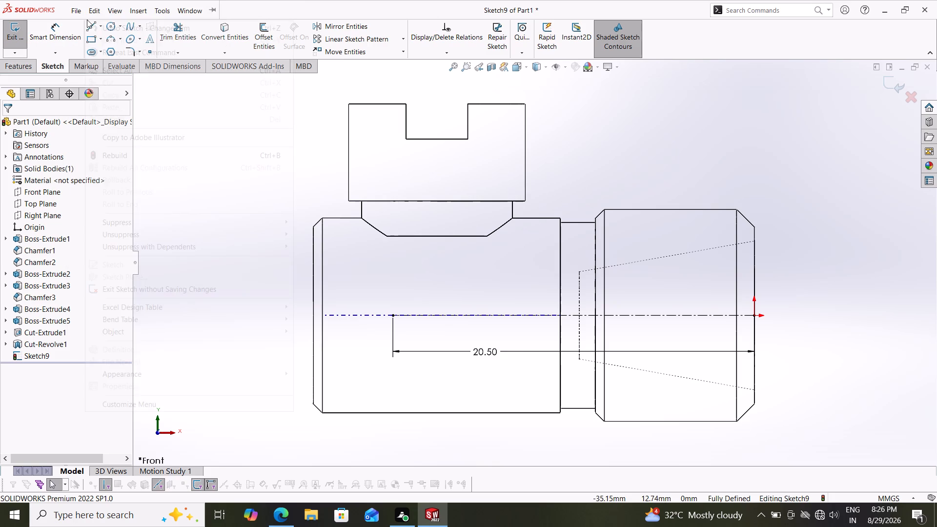
click(328, 124)
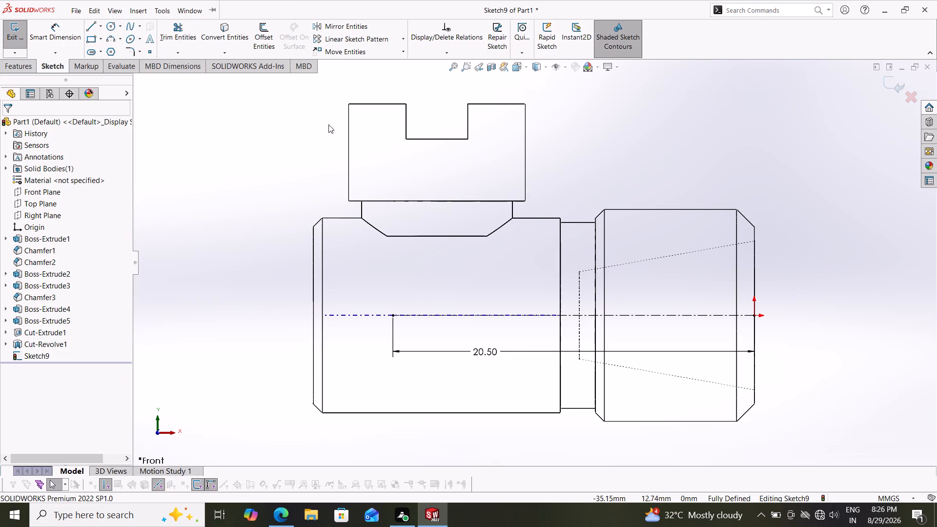
Sketch three lines: about 2.5 mm up from the centerline's inner end, across to the tapered bore's small-end corner, and down to the centerline.
click(91, 21)
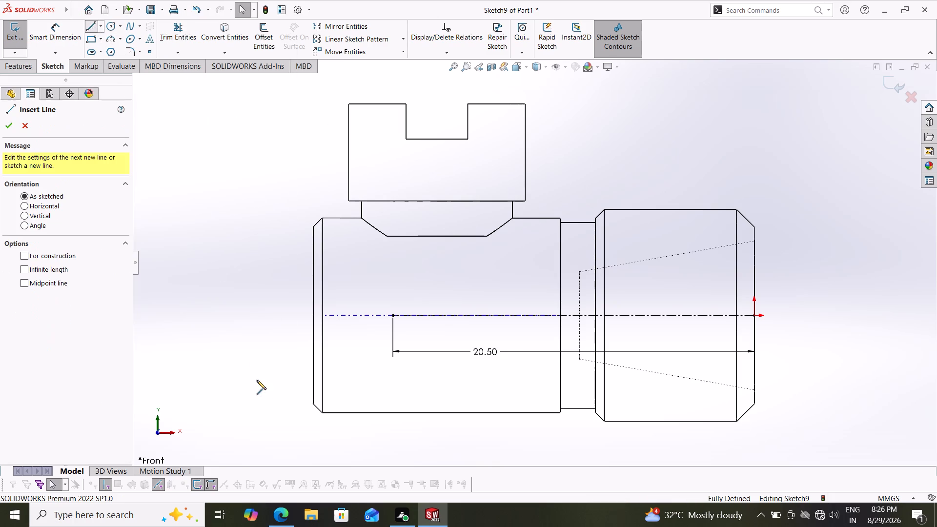
click(393, 315)
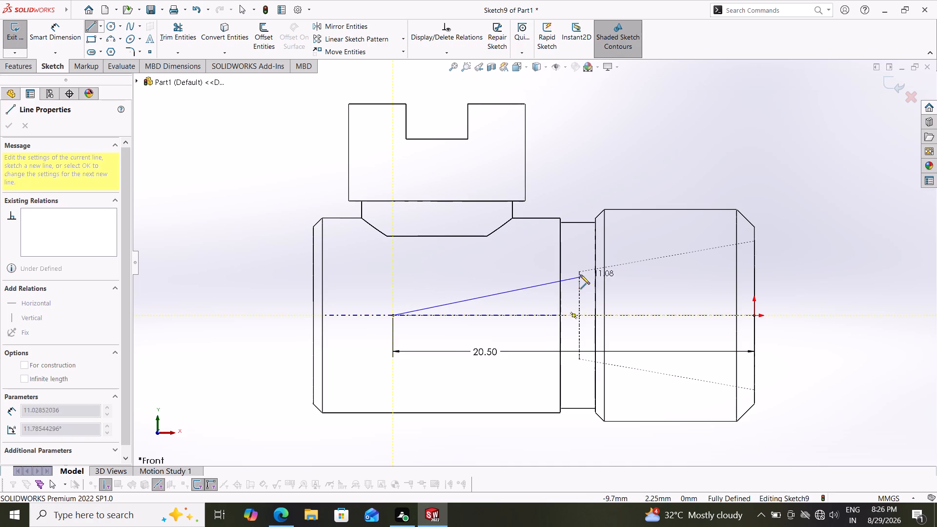
click(394, 271)
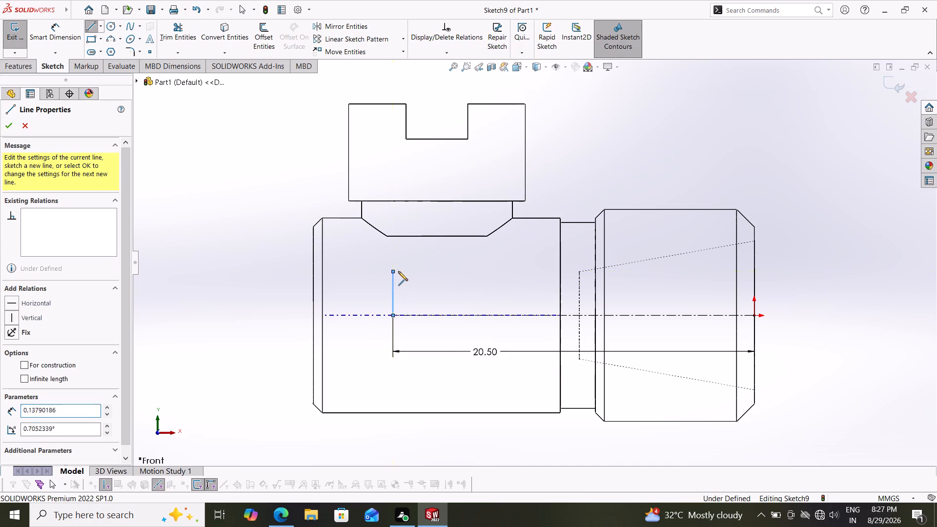
click(577, 271)
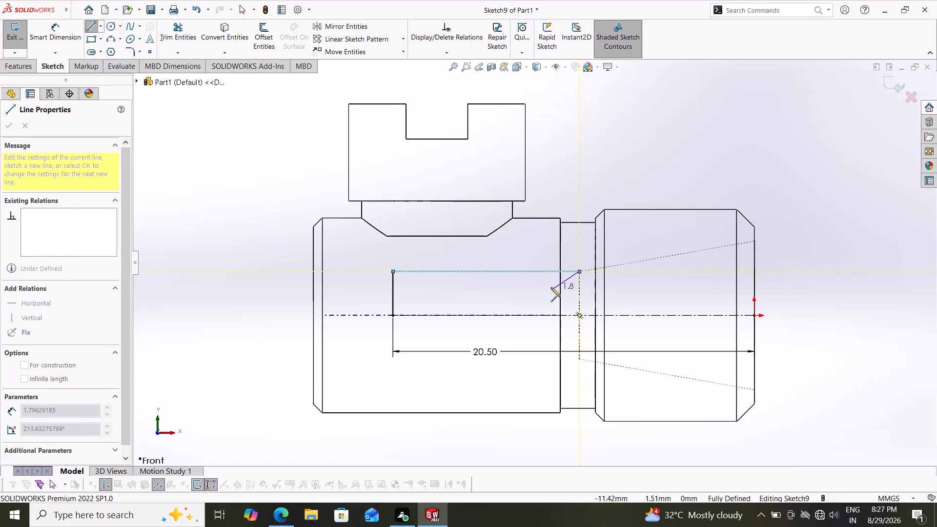
key(Escape)
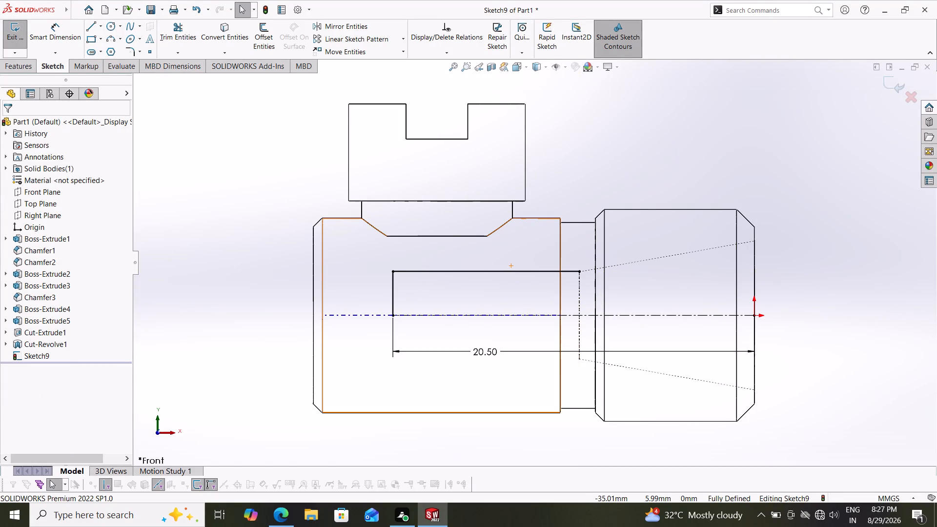
click(95, 26)
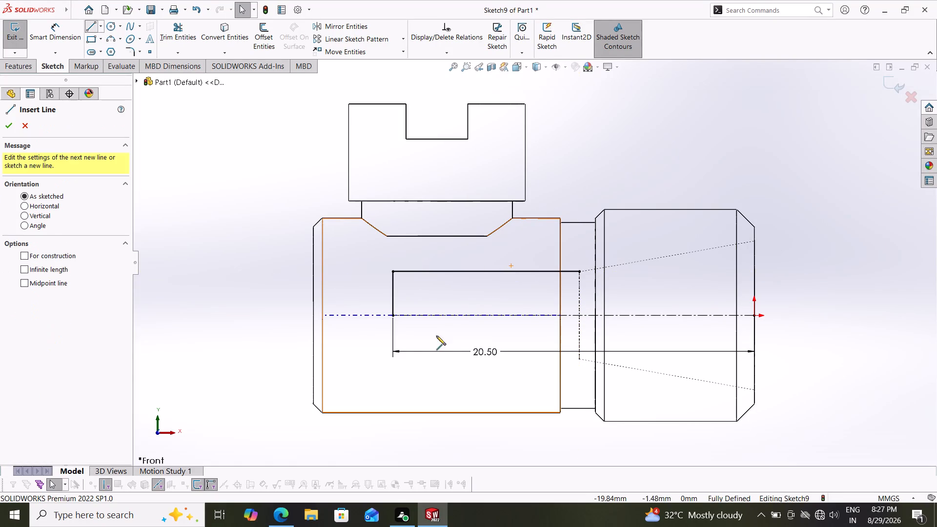
click(580, 273)
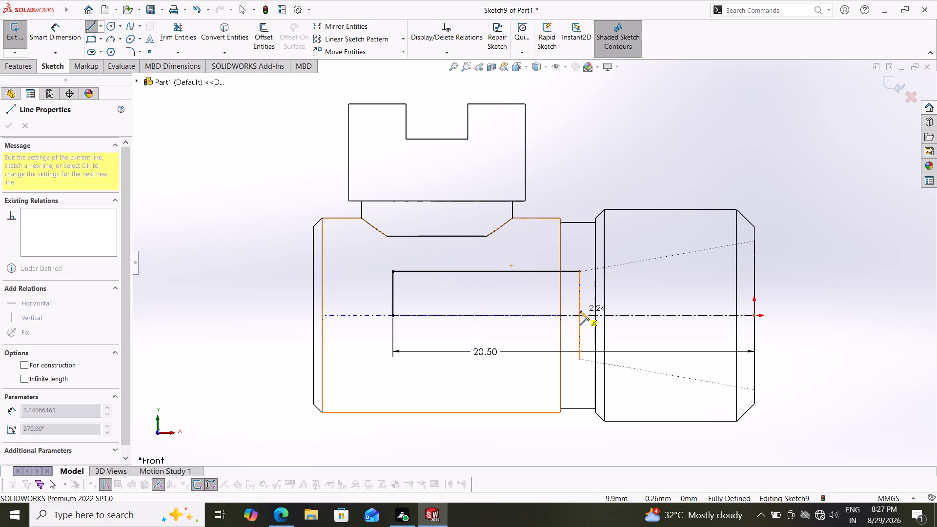
click(580, 316)
key(Escape)
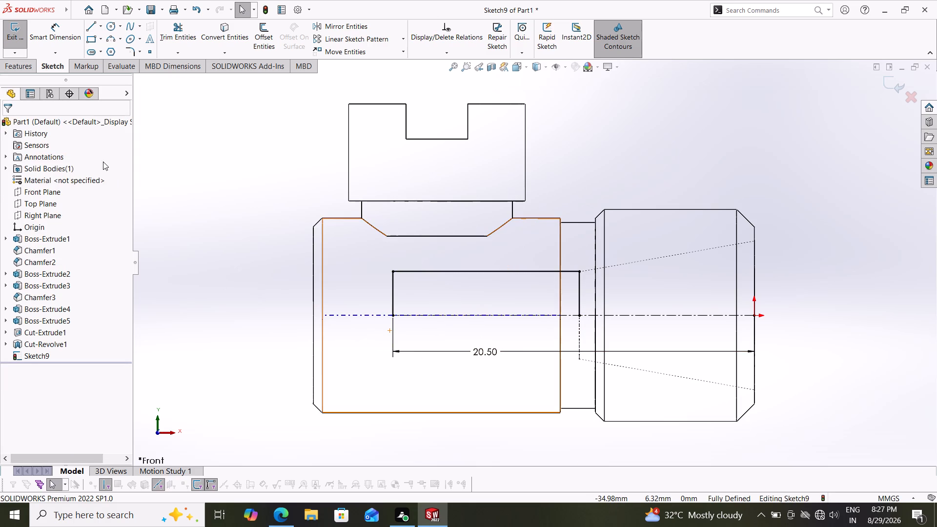
Cut-revolve the rectangular profile 360° about the centerline, letting the open sketch be closed automatically.
click(30, 67)
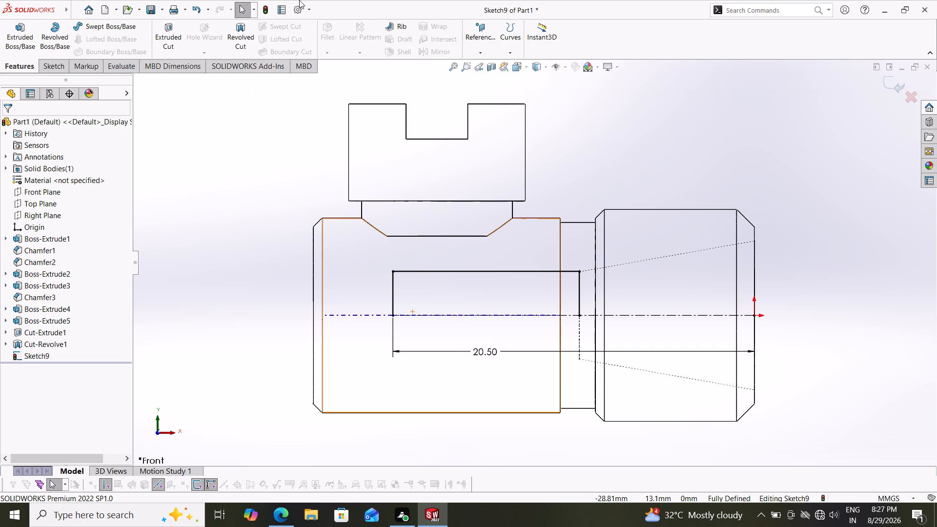
click(243, 37)
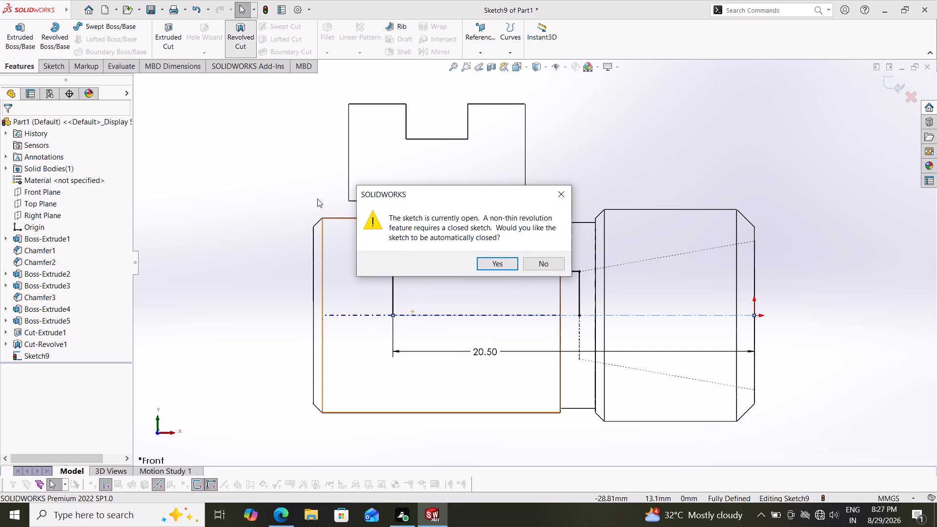
click(492, 260)
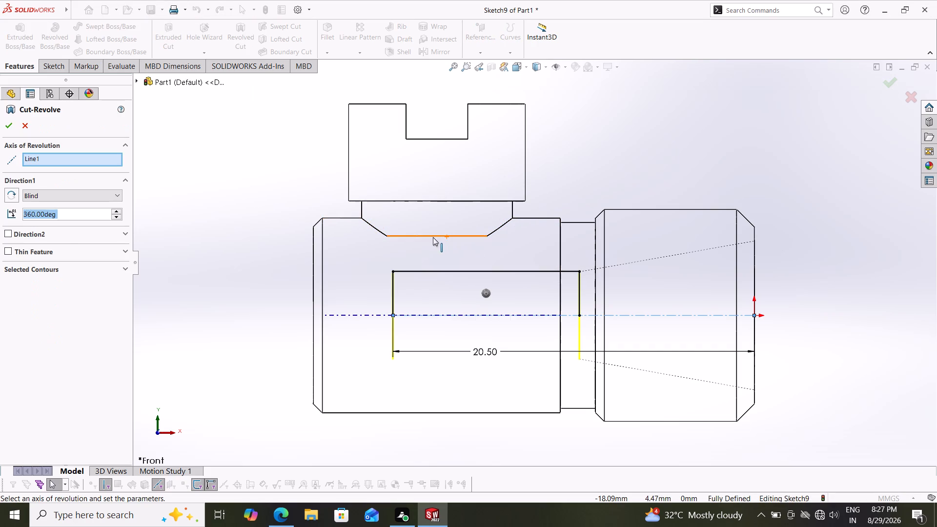
middle_drag(215, 271, 206, 278)
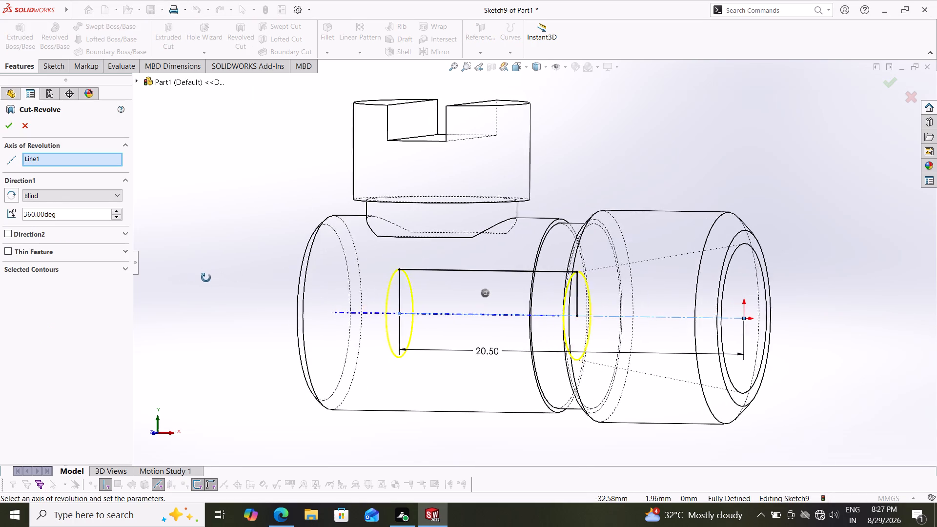
middle_drag(206, 278, 231, 282)
click(10, 122)
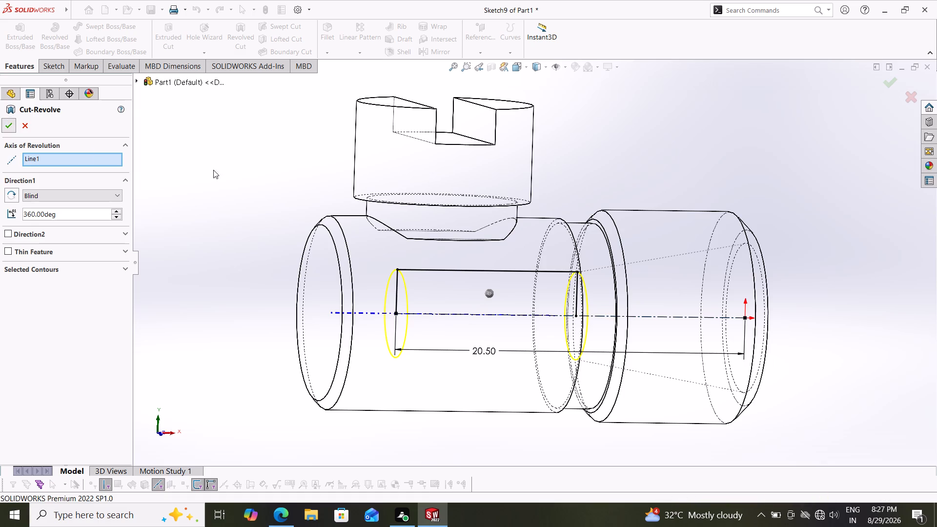
Start a sketch on the slotted side boss's flat end face and set the display to shaded with edges.
middle_drag(234, 216, 218, 223)
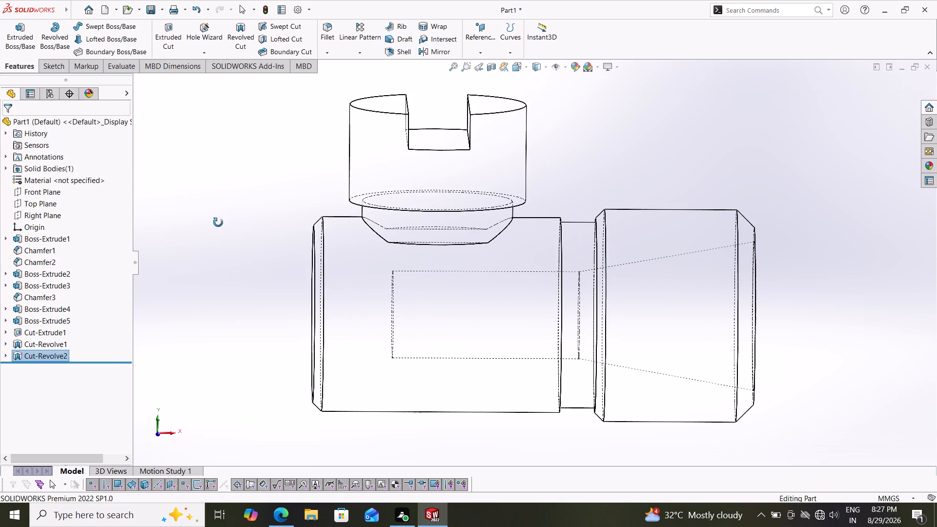
middle_drag(218, 223, 218, 217)
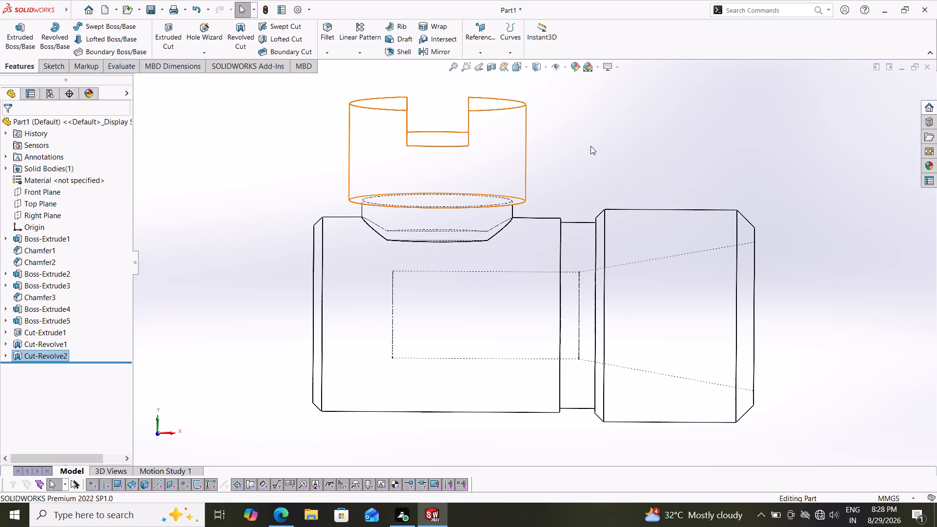
middle_drag(583, 150, 580, 258)
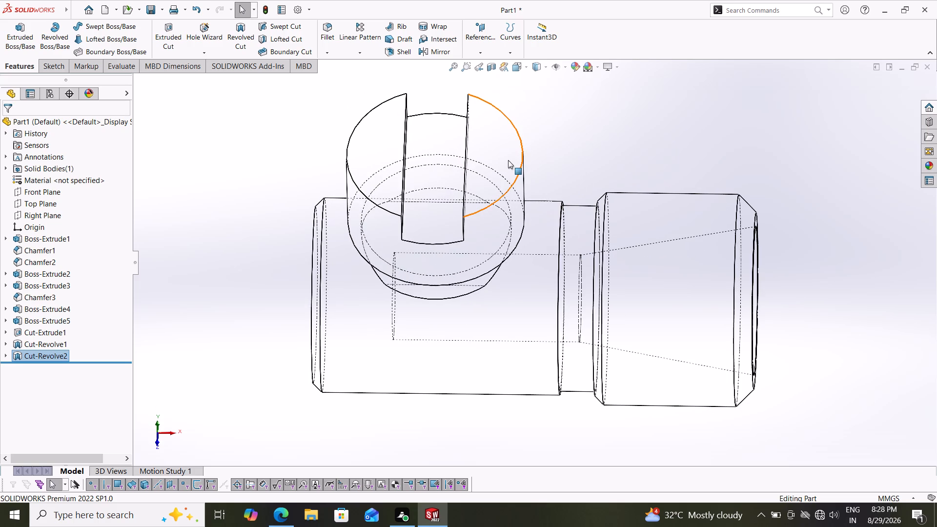
click(508, 160)
click(551, 135)
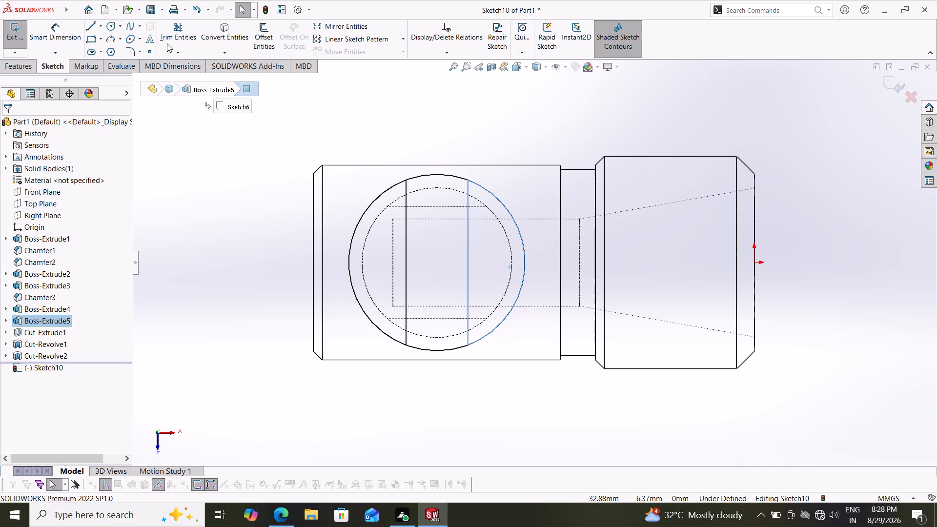
click(547, 64)
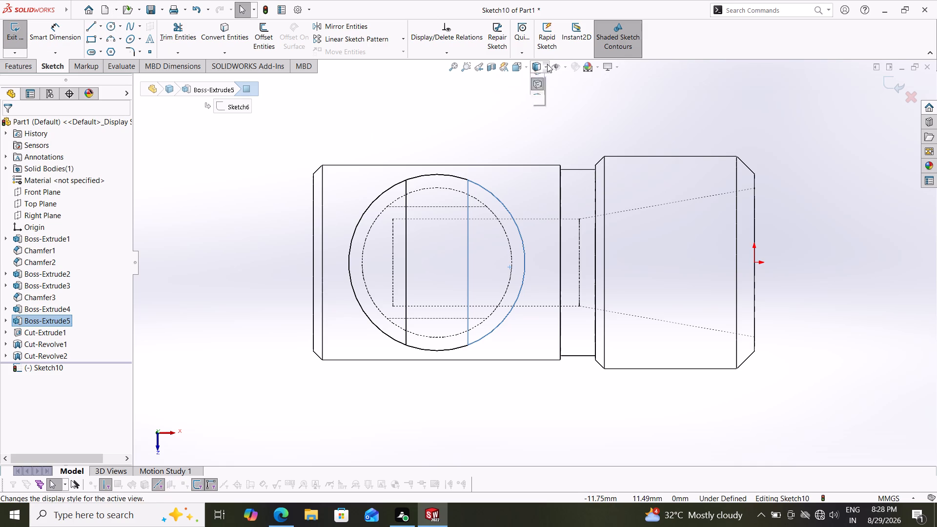
click(539, 81)
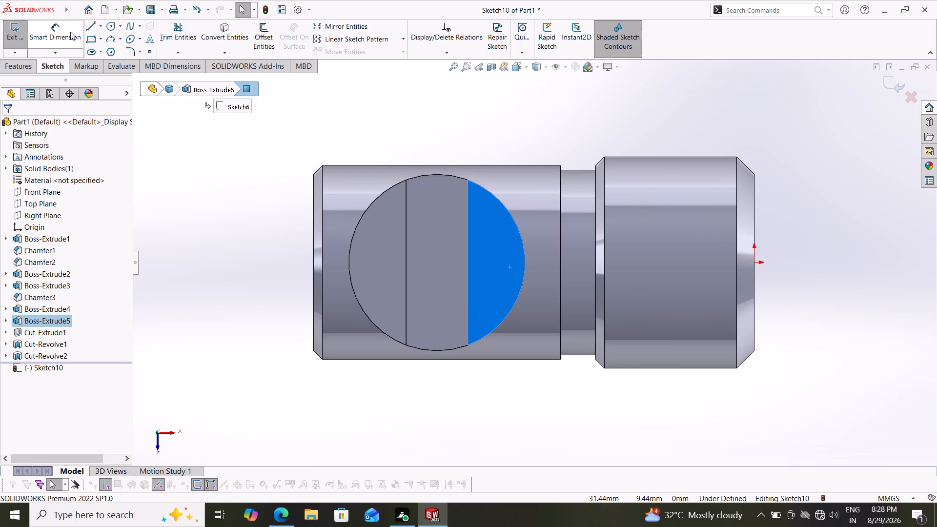
Sketch a circle of about 3.76 mm radius centred on the slotted boss.
click(114, 25)
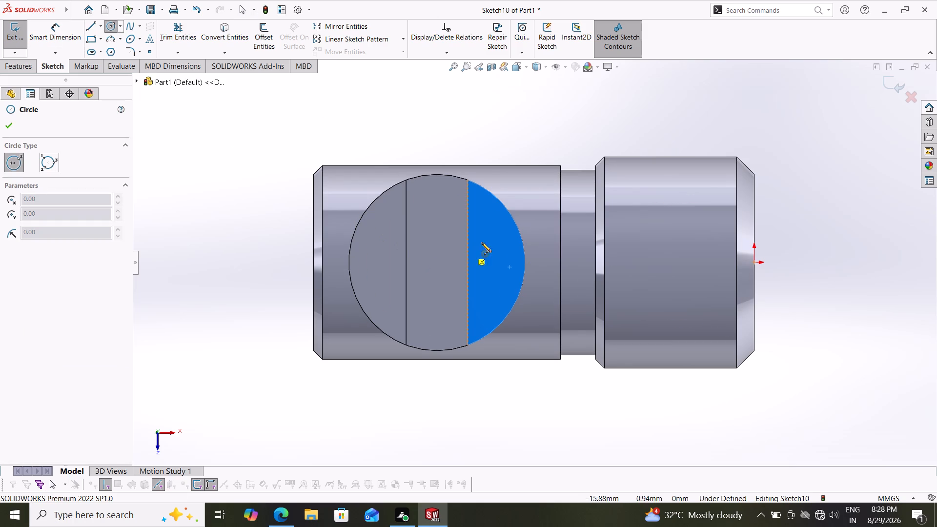
click(438, 263)
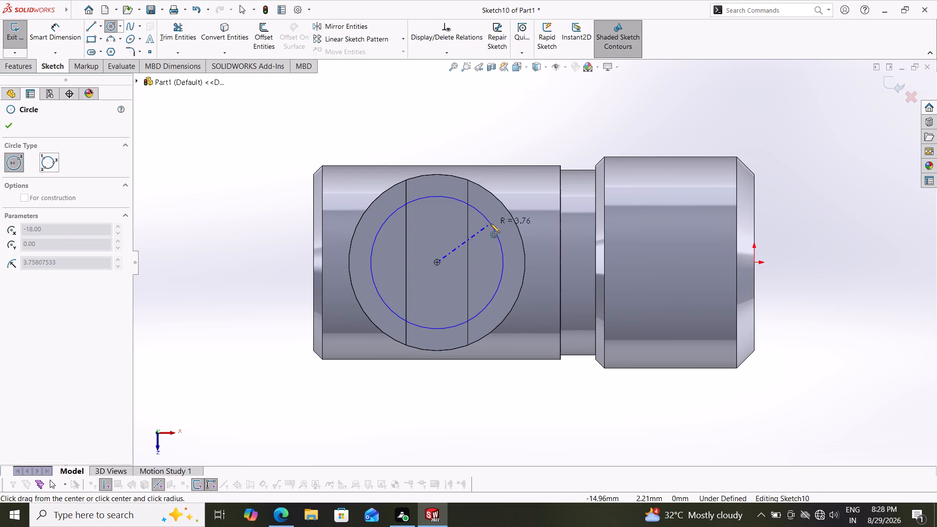
click(490, 223)
key(Escape)
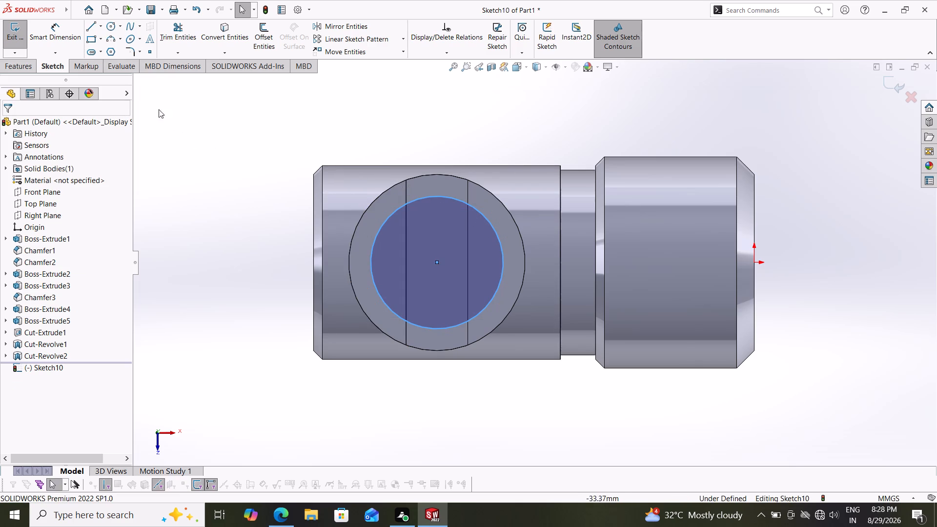
Dimension the circle's diameter to 5 mm.
click(56, 26)
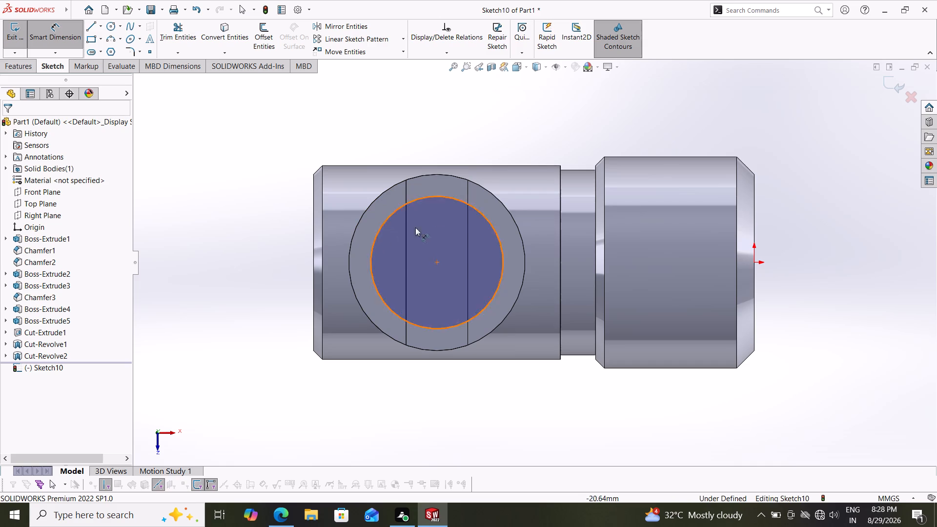
click(438, 198)
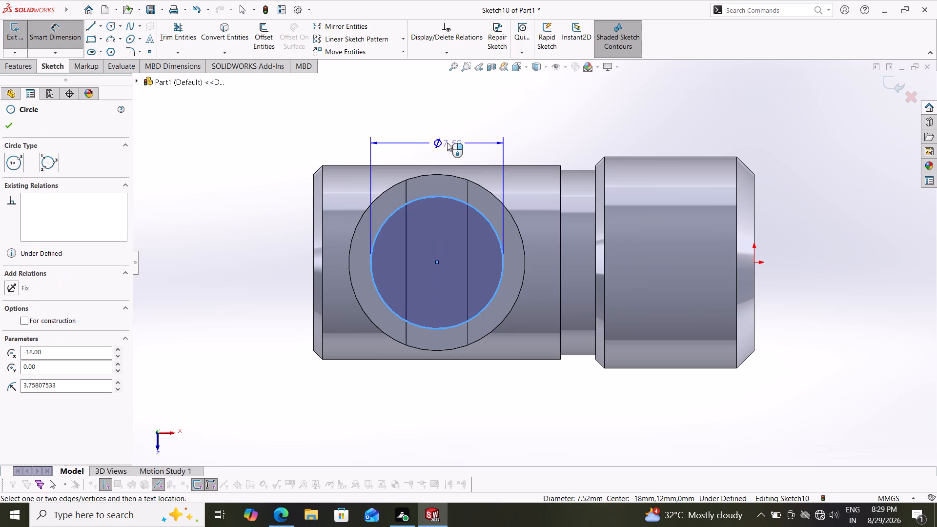
click(447, 142)
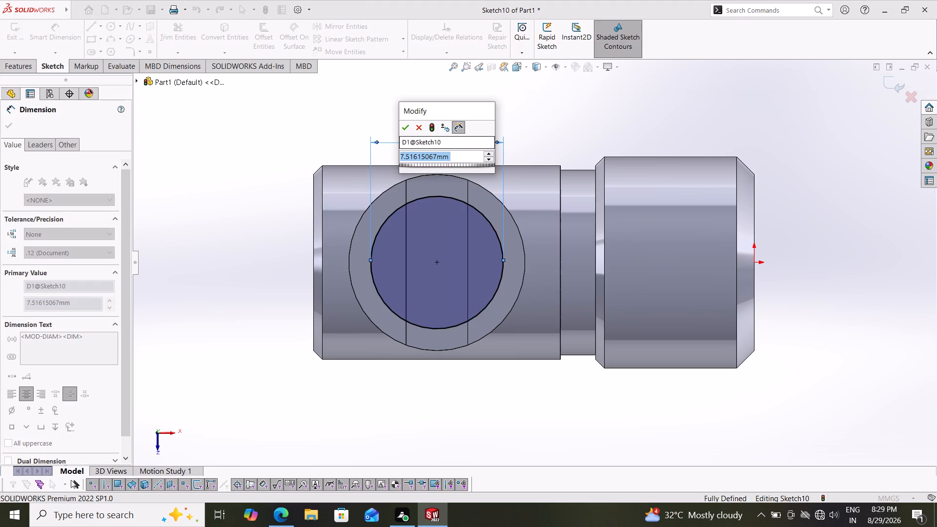
key(5)
key(Return)
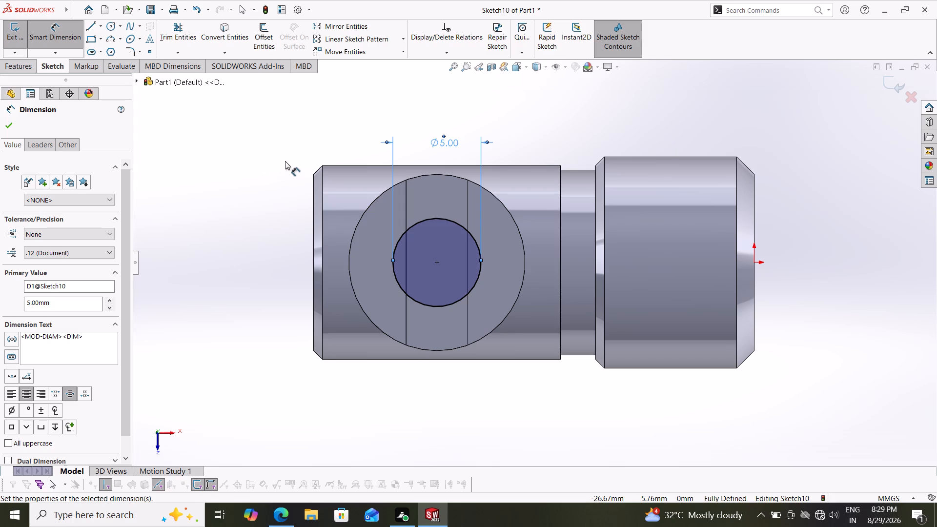
Set up an Extruded Cut of the circle into the boss as Blind with a 15 mm depth.
click(12, 63)
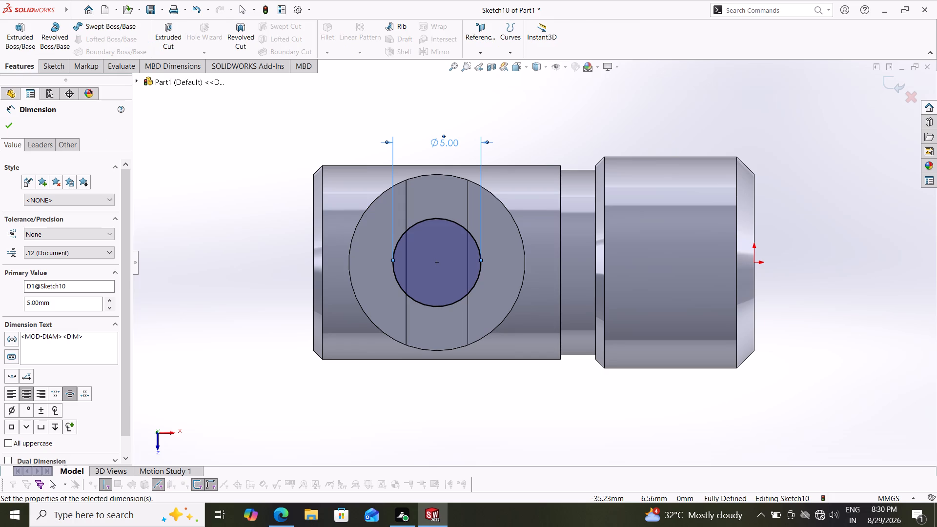
click(168, 30)
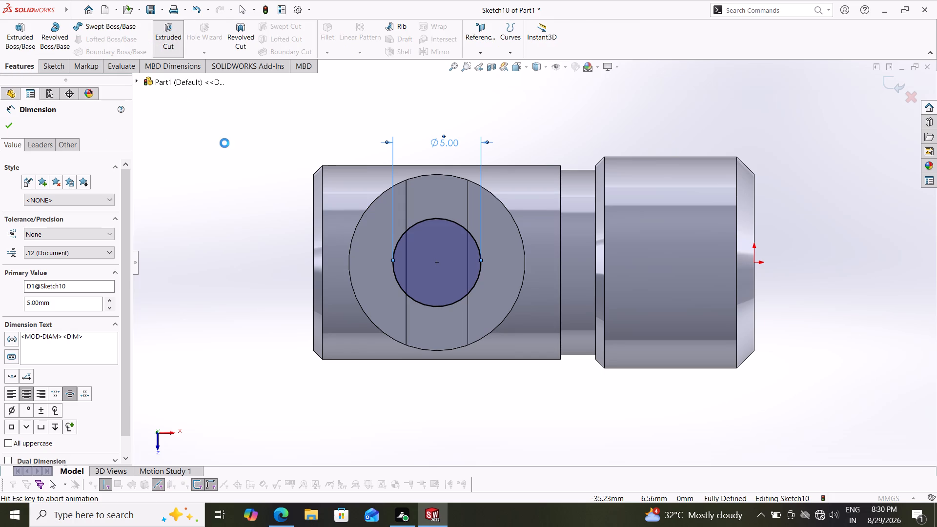
middle_drag(209, 220, 211, 180)
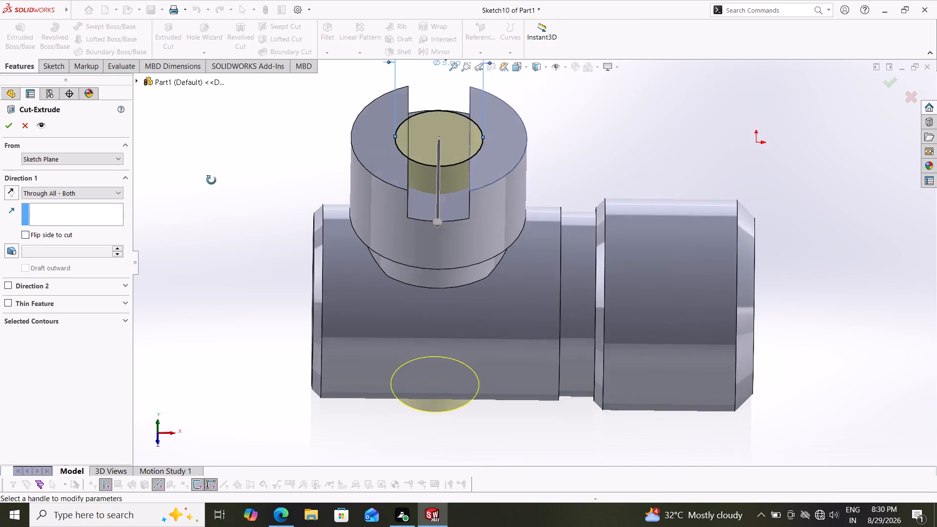
middle_drag(211, 180, 216, 151)
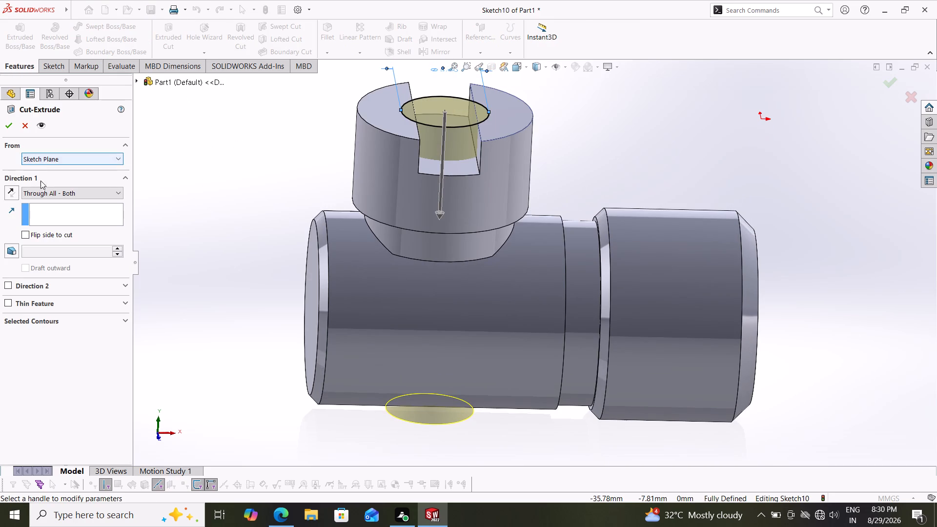
click(59, 190)
click(51, 205)
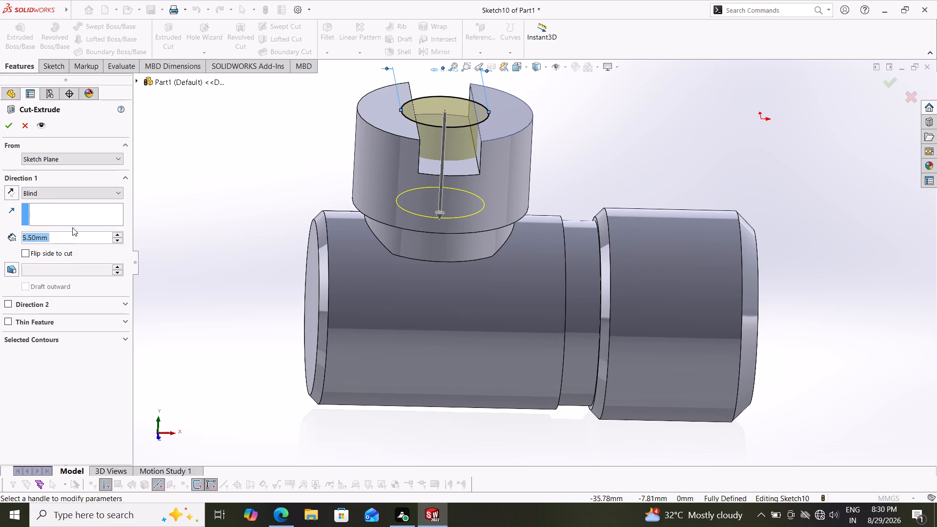
key(1)
key(5)
key(Return)
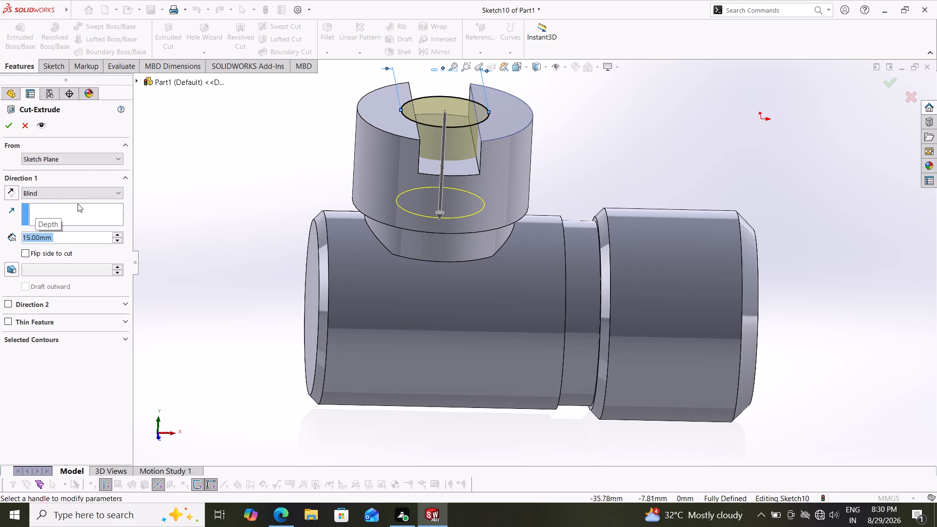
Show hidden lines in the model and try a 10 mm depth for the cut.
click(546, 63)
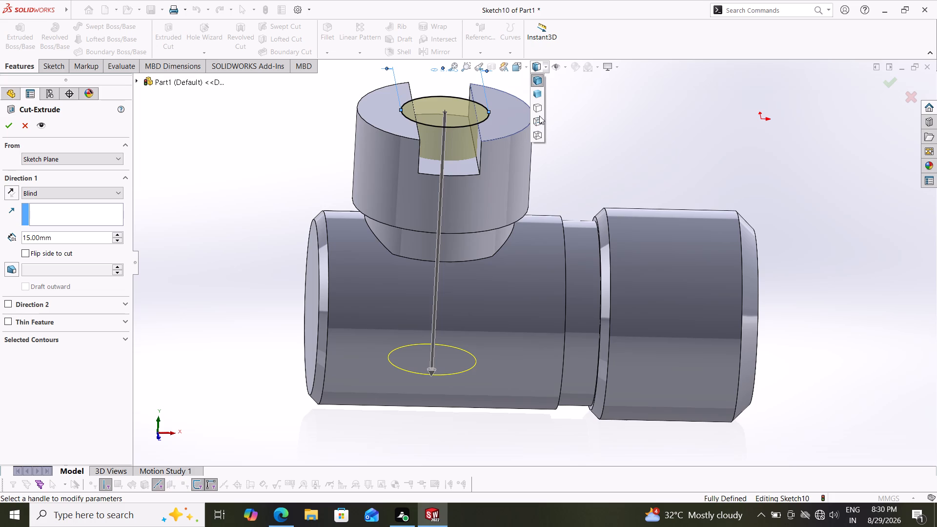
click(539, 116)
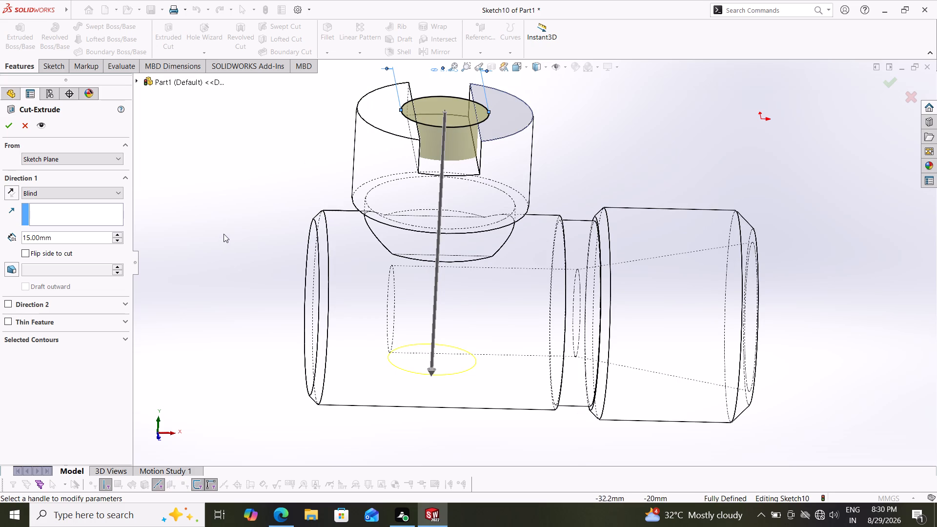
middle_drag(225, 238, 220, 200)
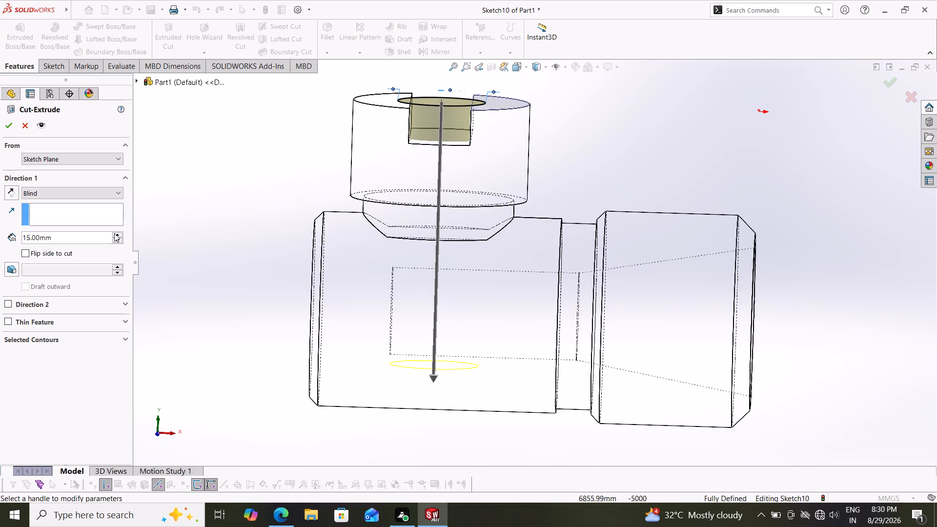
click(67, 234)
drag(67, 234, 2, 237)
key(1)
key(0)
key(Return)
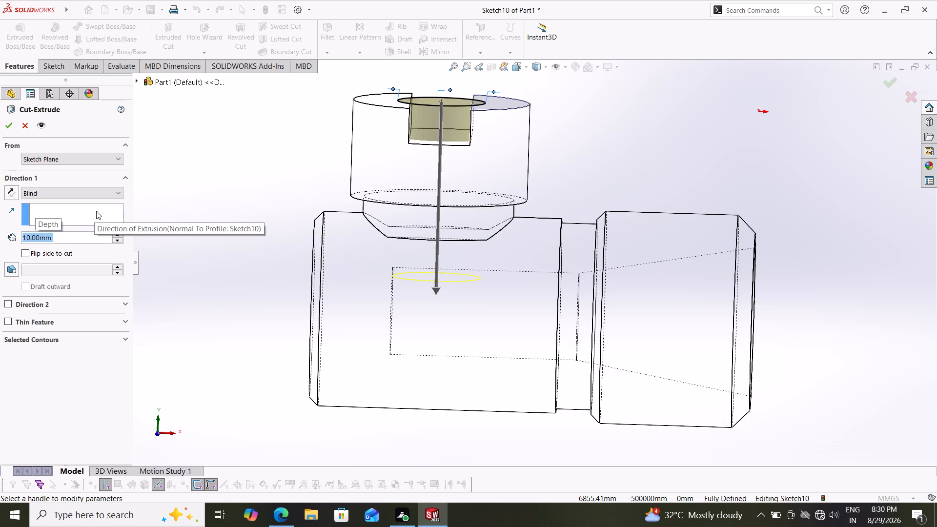
Set the blind cut's depth to 12 mm and complete the cut.
text(12)
key(Return)
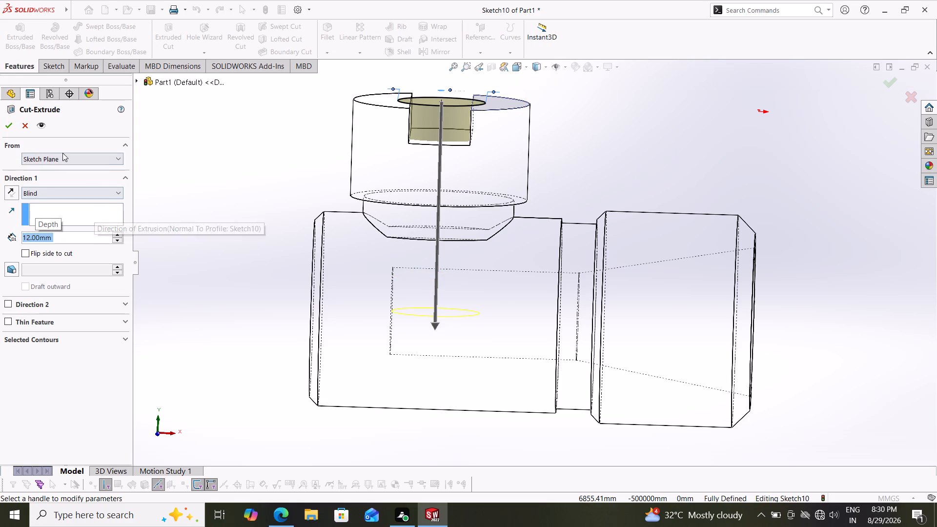
click(7, 124)
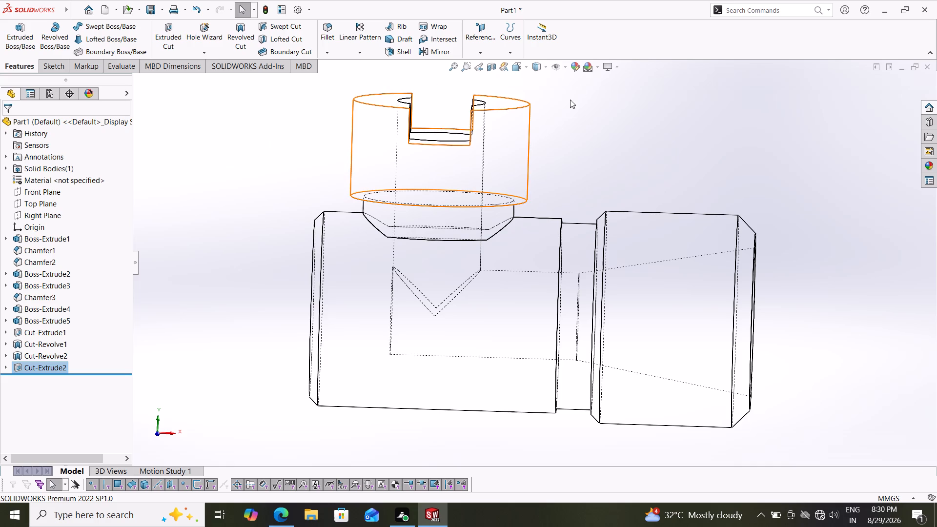
Examine where the boss hole meets the straight bore in wireframe, then view the part in shaded with edges.
click(546, 65)
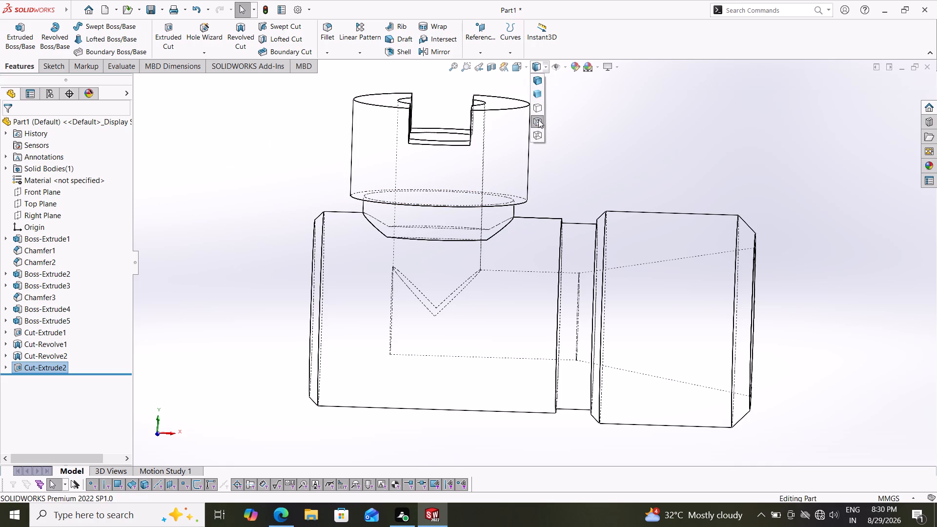
click(535, 136)
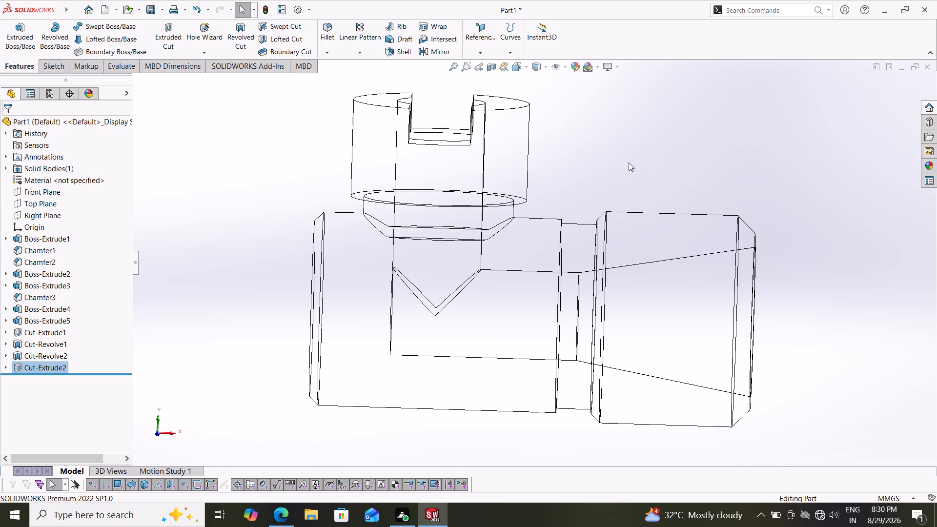
scroll(629, 162, down, 1)
middle_drag(629, 162, 529, 183)
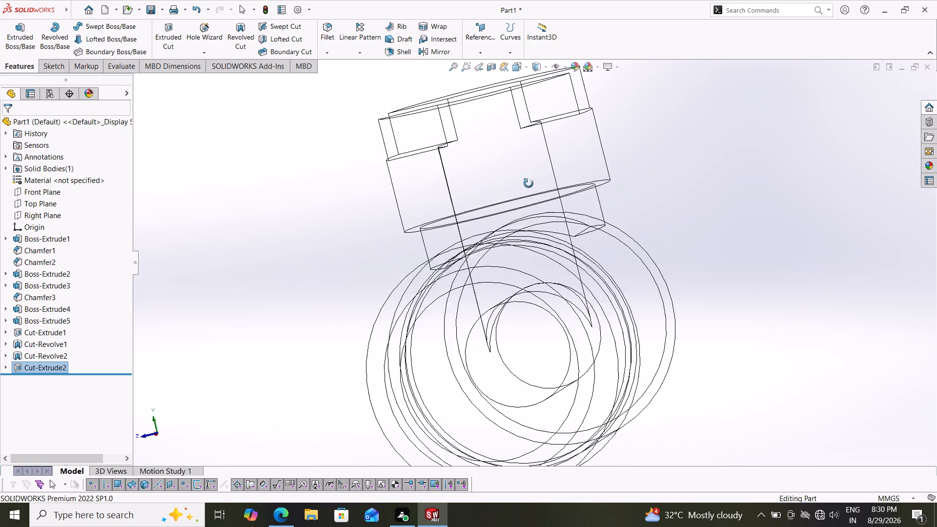
middle_drag(529, 183, 616, 180)
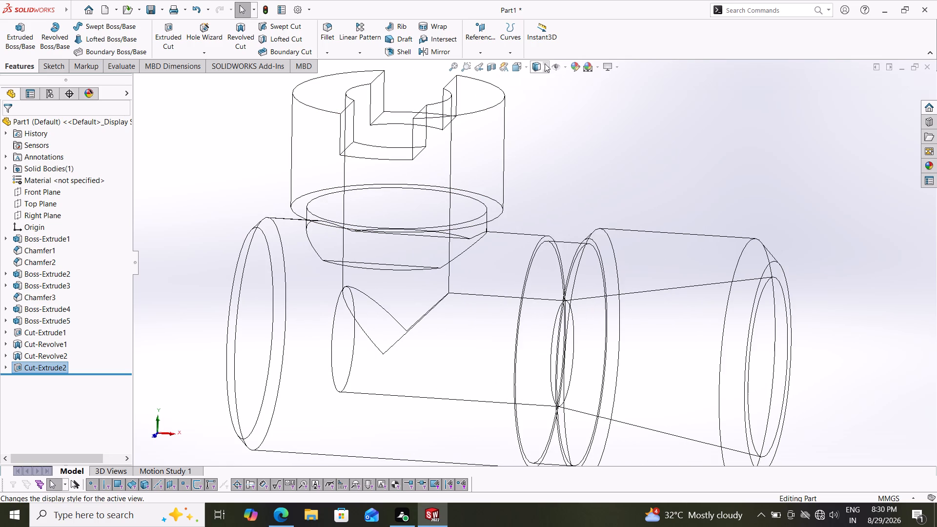
click(548, 62)
click(541, 82)
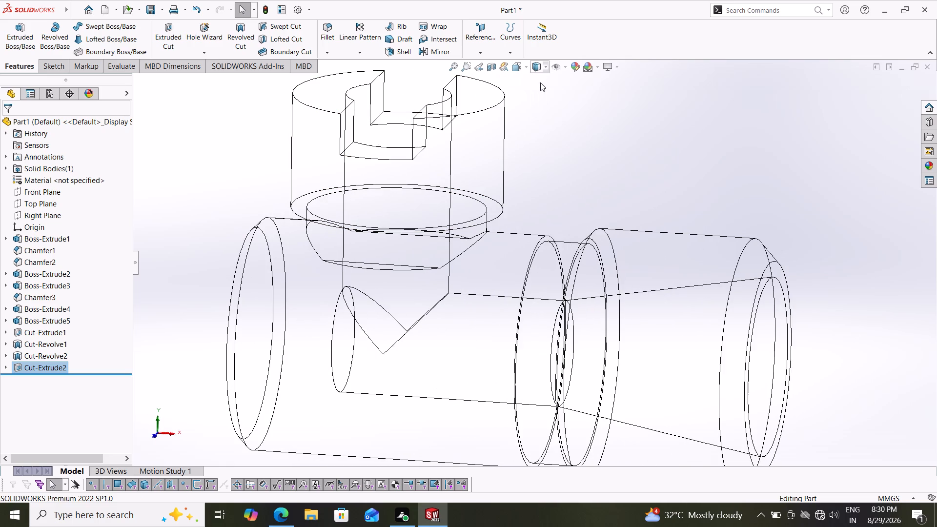
middle_drag(581, 163, 557, 154)
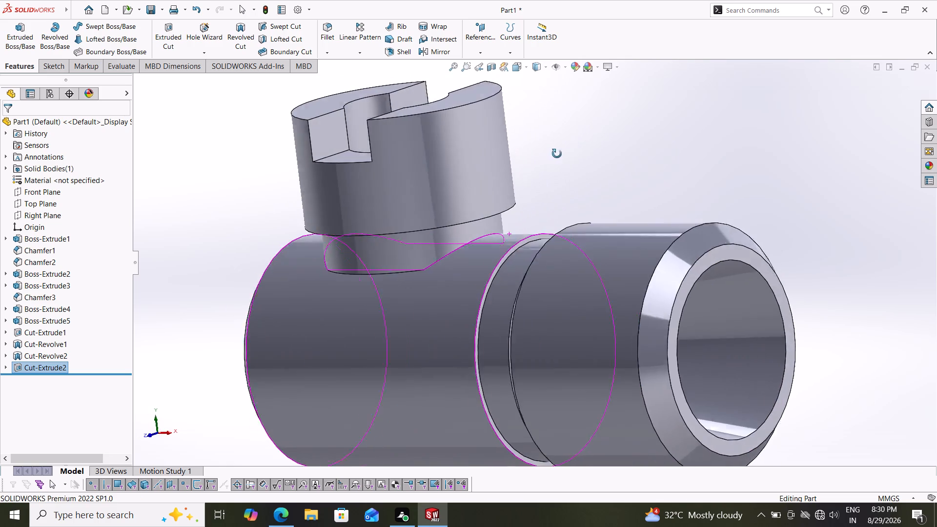
middle_drag(557, 154, 582, 153)
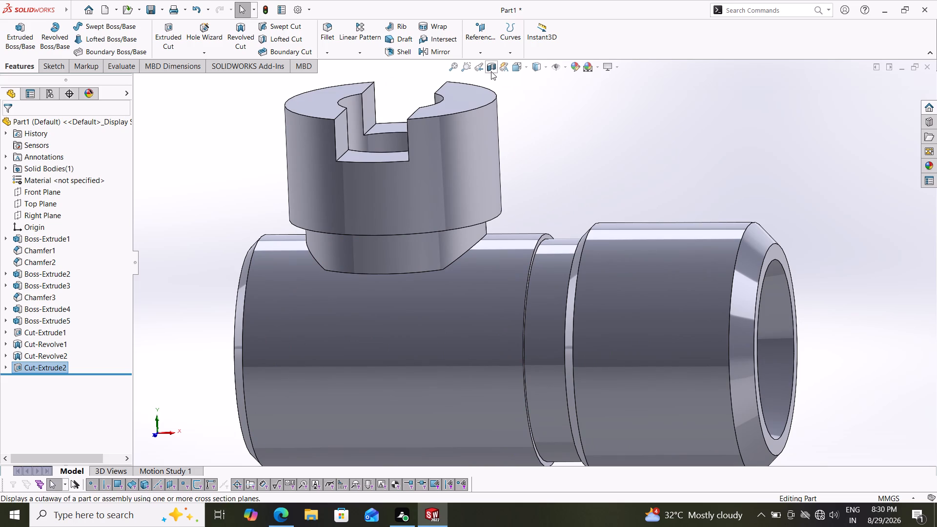
Examine the boss hole, straight bore and taper in a section view cut at the Front Plane, and close the section without keeping it.
click(491, 71)
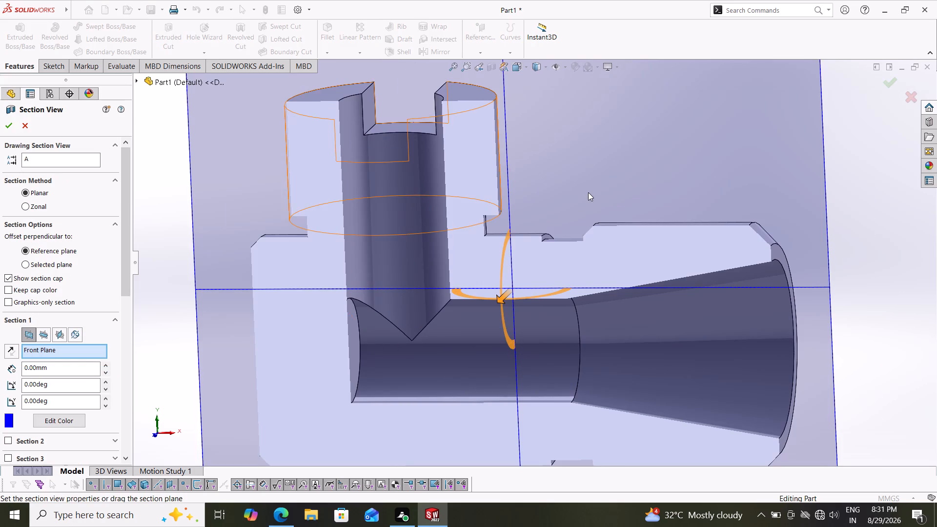
scroll(588, 192, down, 1)
scroll(587, 191, up, 3)
middle_drag(585, 192, 585, 204)
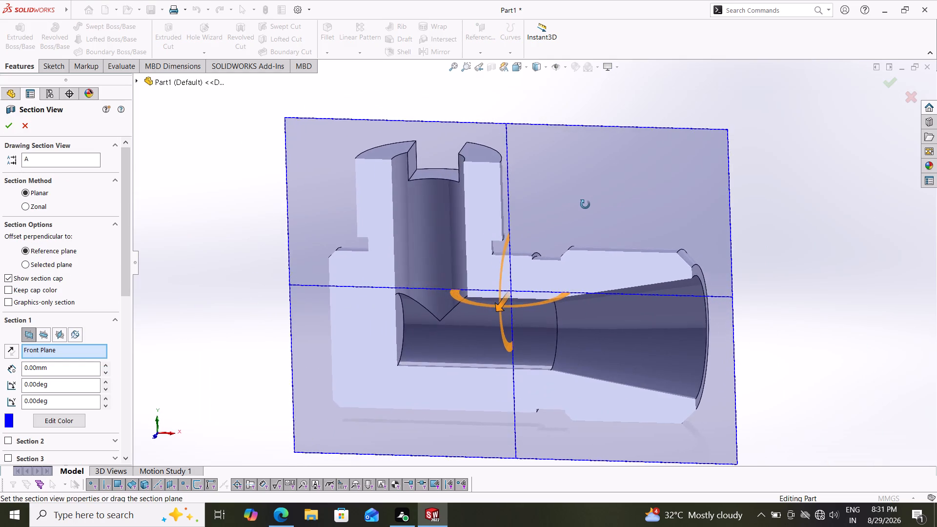
middle_drag(585, 204, 591, 172)
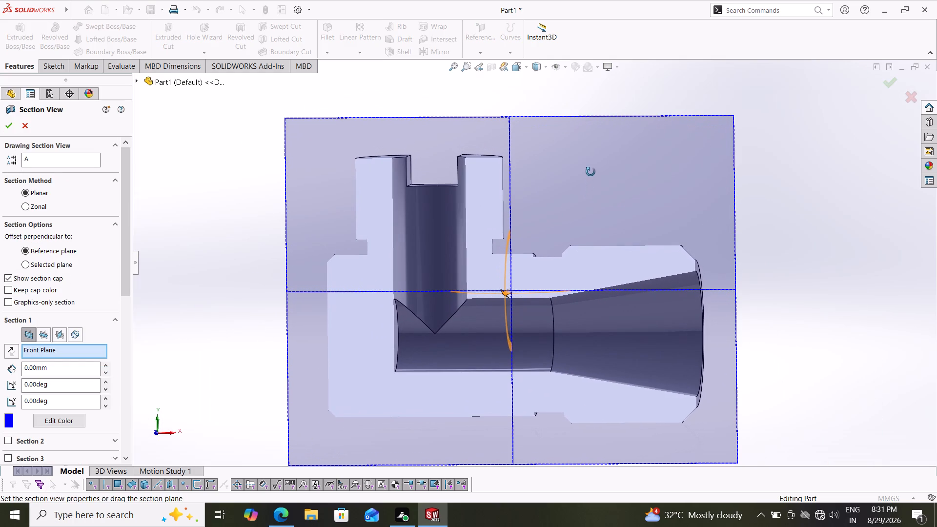
middle_drag(591, 172, 588, 179)
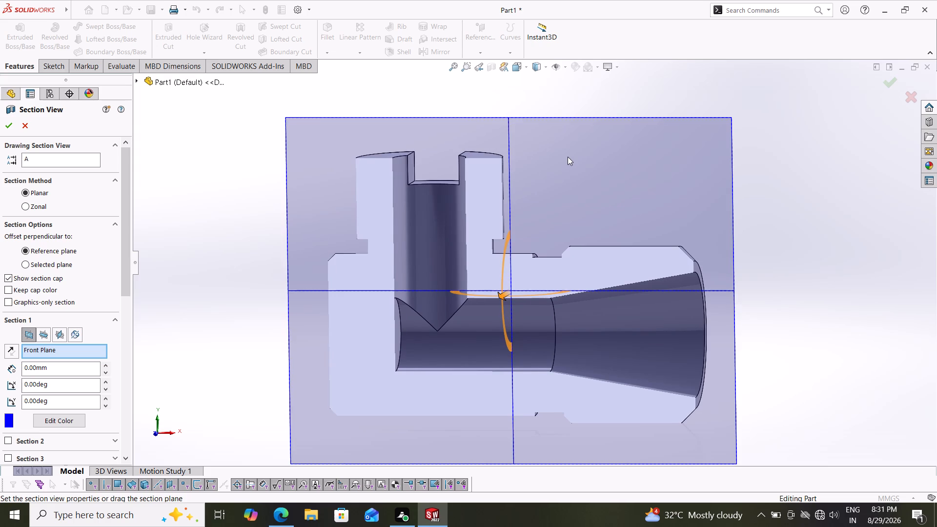
scroll(567, 163, down, 1)
middle_drag(568, 170, 569, 186)
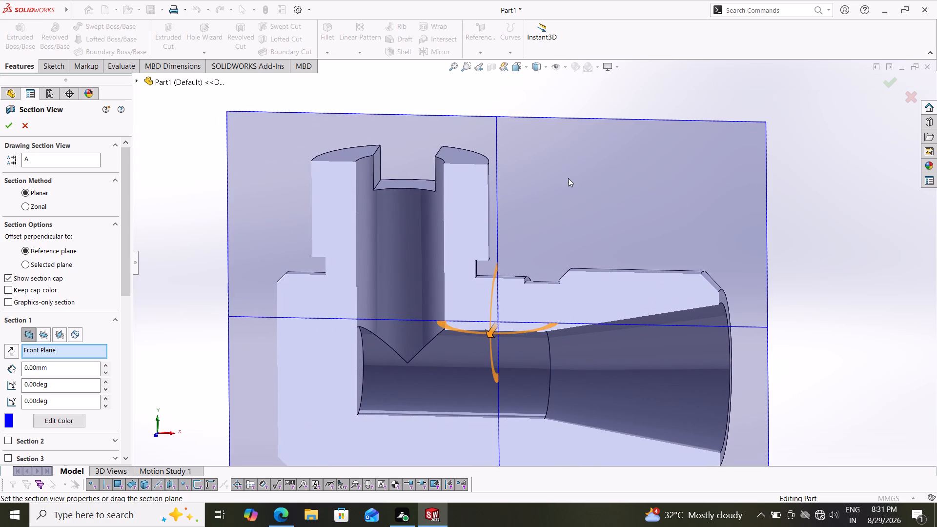
scroll(570, 181, down, 2)
scroll(568, 193, up, 4)
middle_drag(563, 233, 569, 236)
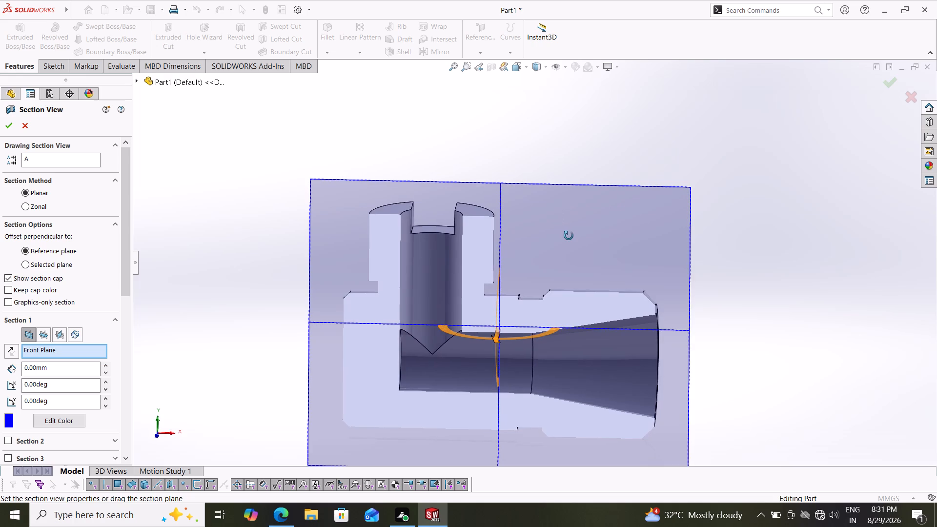
middle_drag(569, 236, 568, 223)
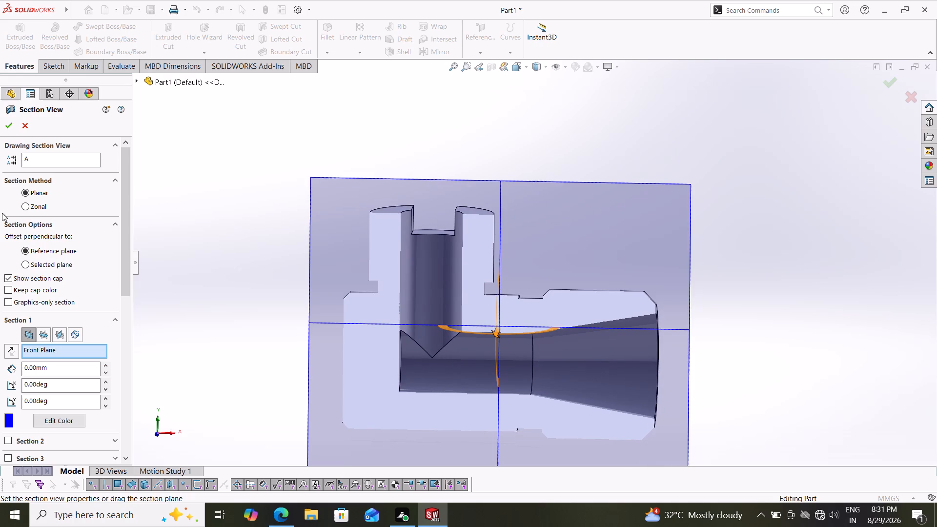
click(23, 122)
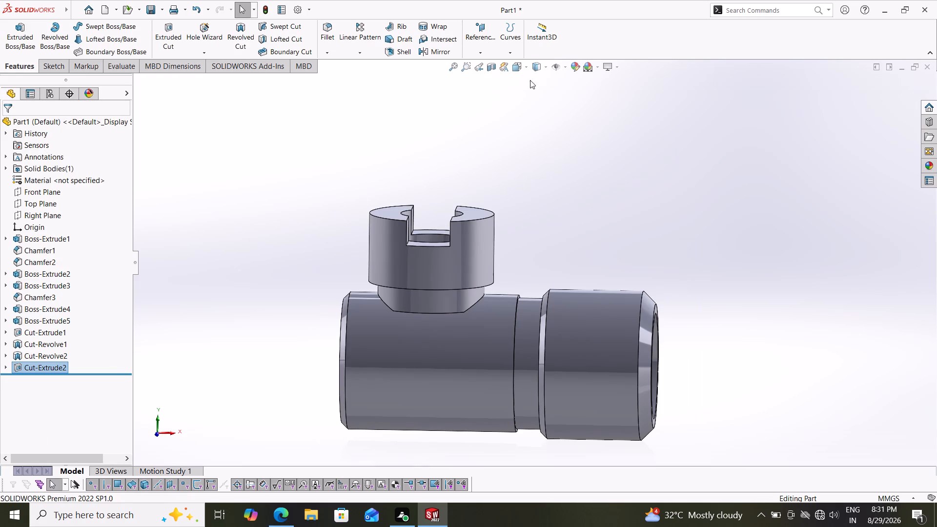
Display the part with its hidden lines visible.
click(548, 67)
click(535, 120)
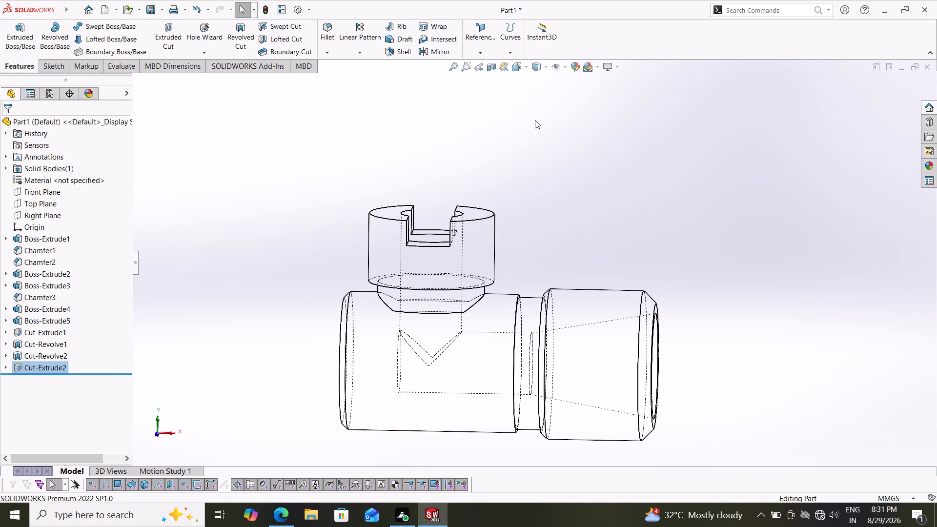
scroll(559, 222, down, 1)
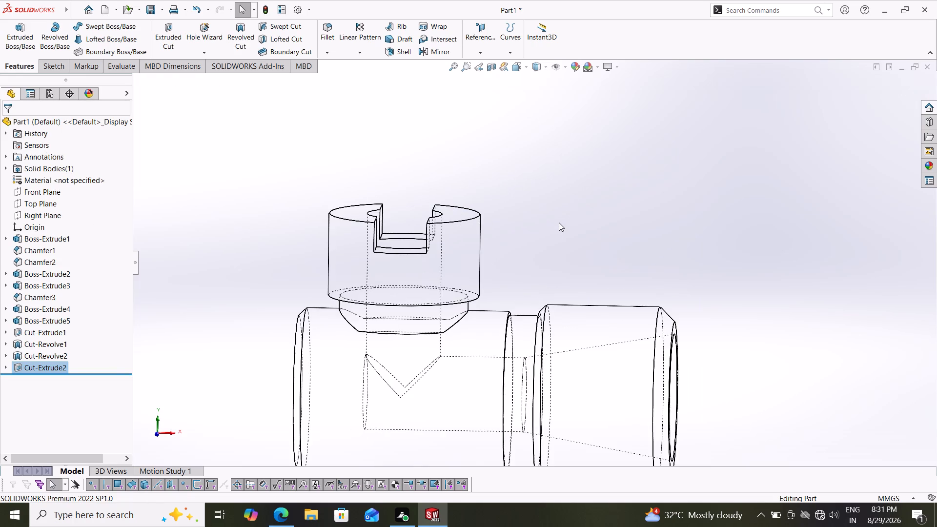
scroll(544, 243, up, 2)
scroll(500, 356, down, 1)
scroll(451, 348, down, 2)
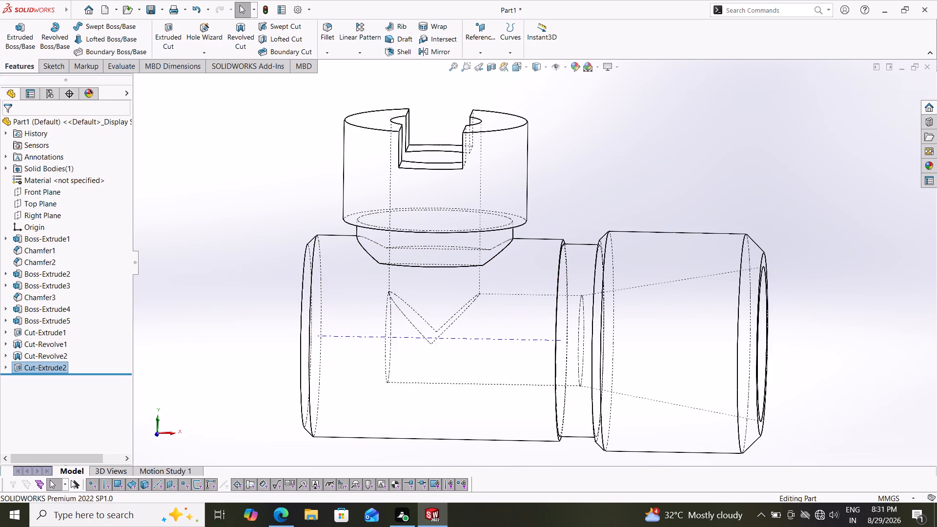
On the Front Plane, sketch a horizontal line about 1.3 mm long outward from the bore end's midpoint, and a sloping line to the bore's upper corner.
click(49, 65)
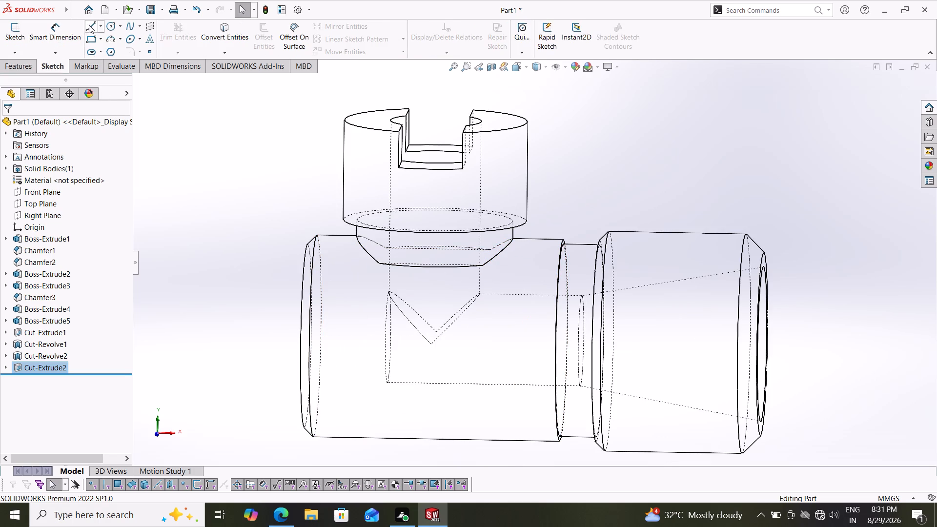
click(89, 25)
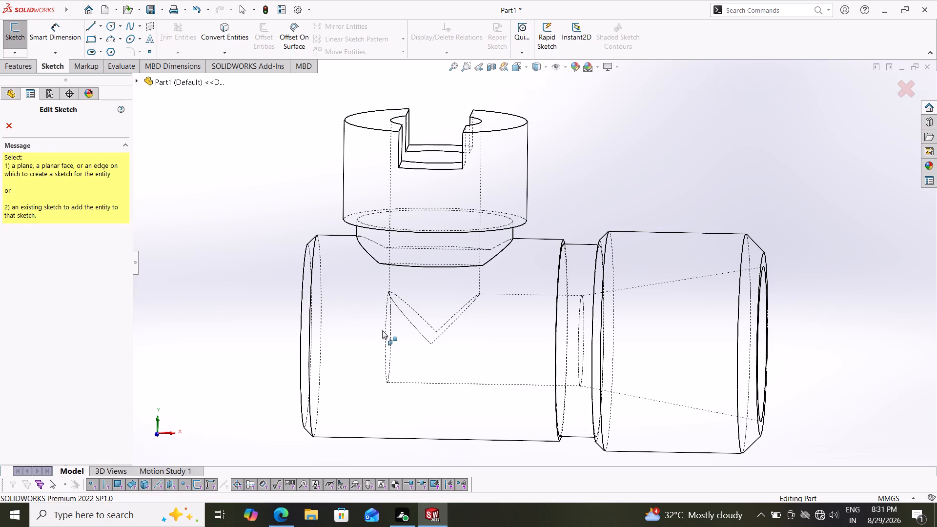
click(136, 79)
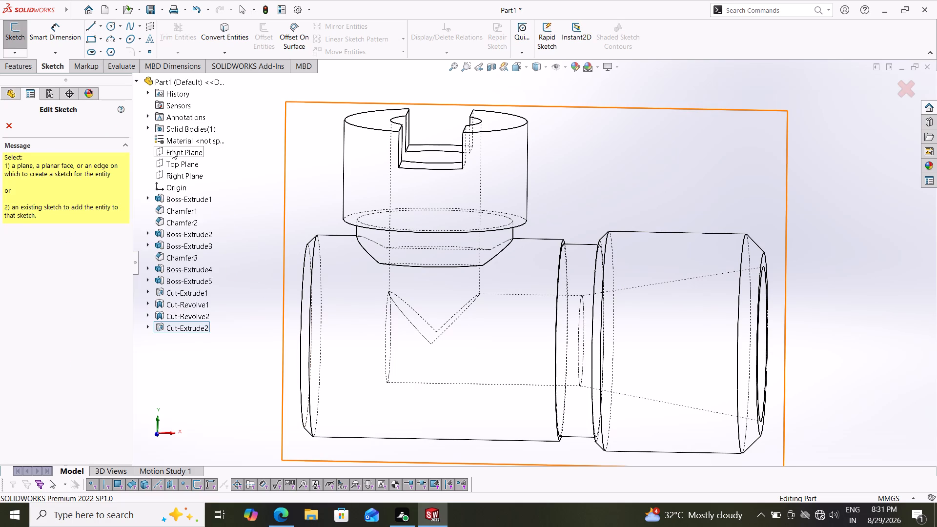
click(172, 150)
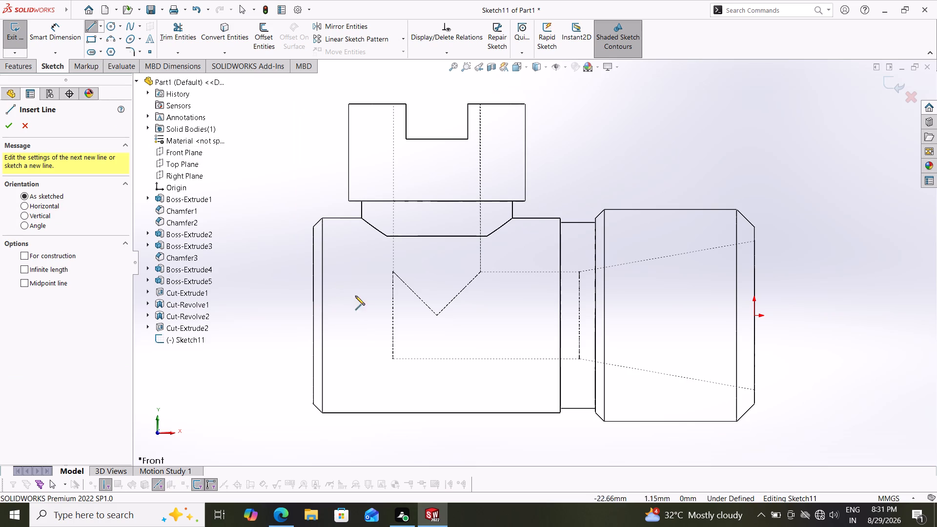
click(393, 314)
click(370, 315)
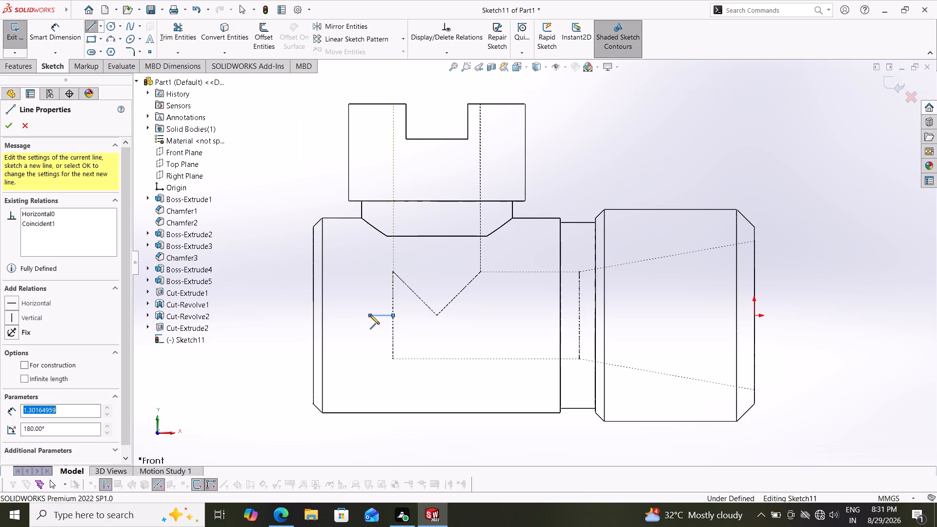
click(393, 270)
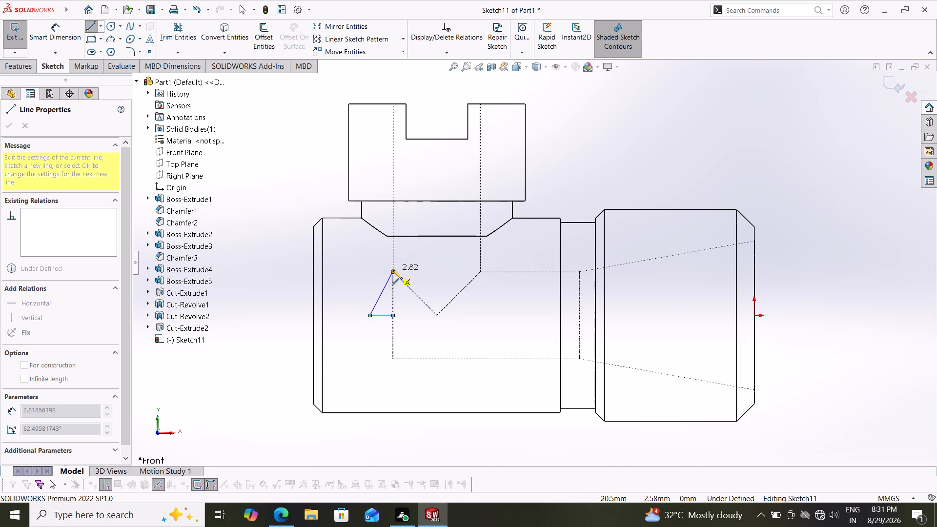
key(Escape)
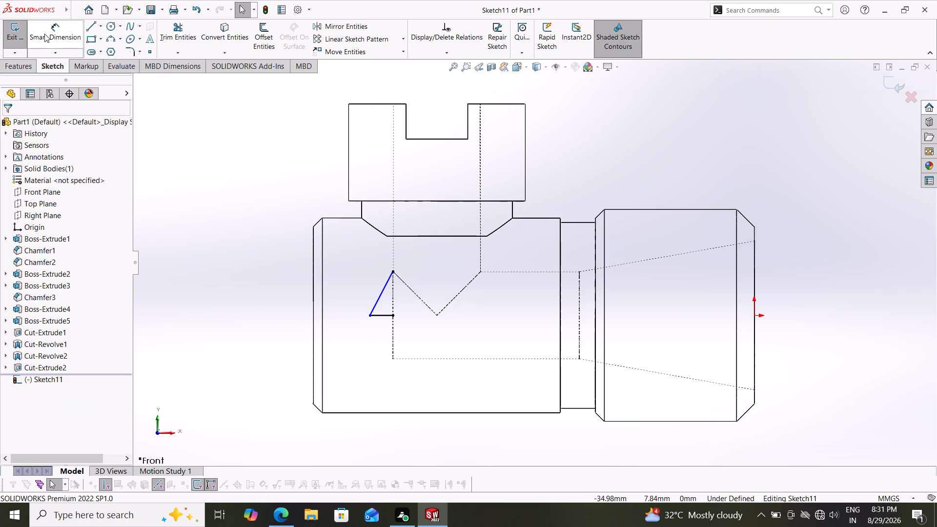
Dimension the short horizontal line at the bore's blind end to 1.5 mm.
click(45, 34)
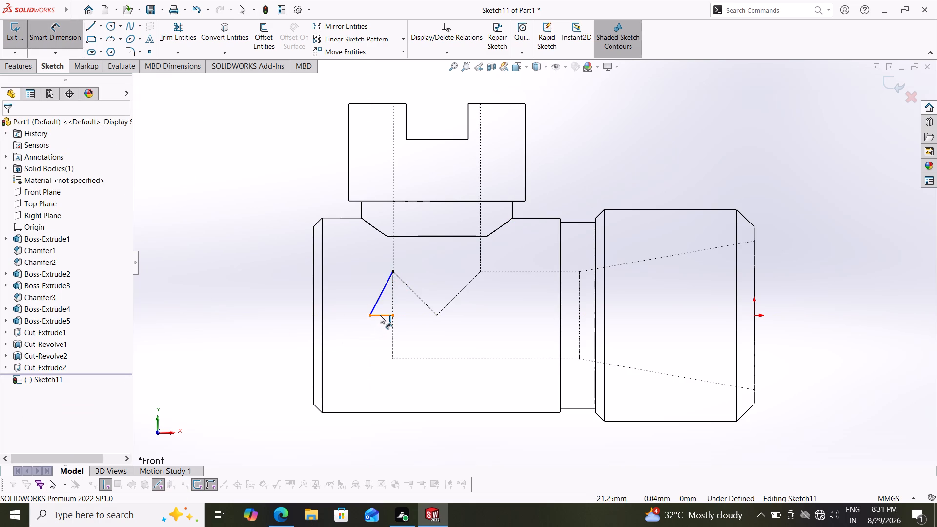
click(380, 315)
click(376, 337)
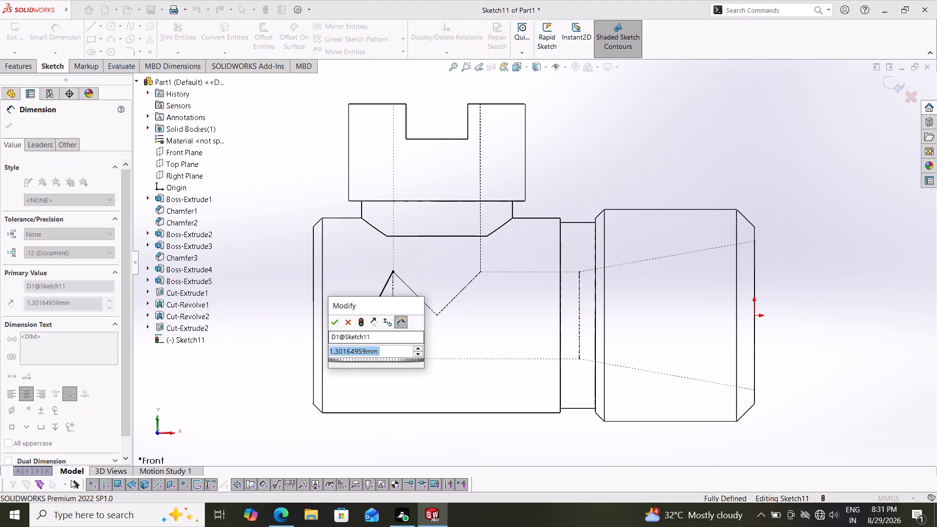
text(1.5)
key(Return)
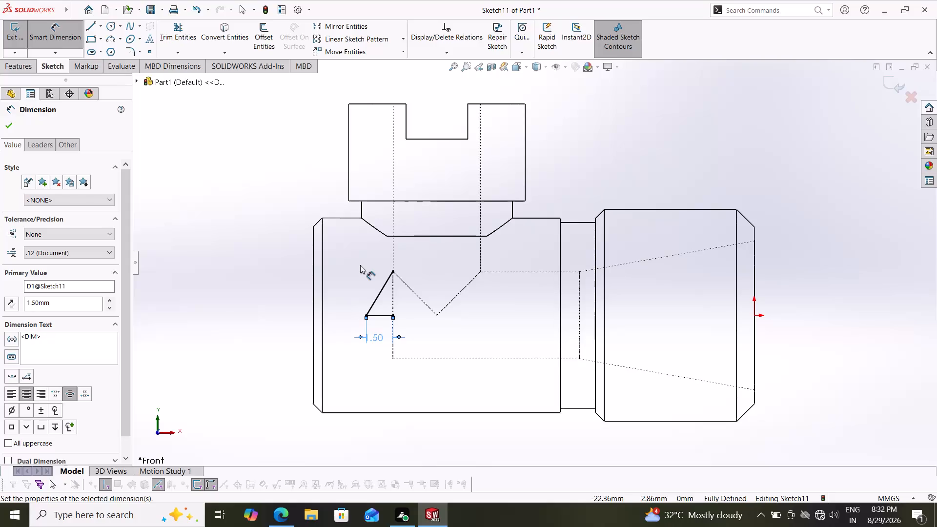
Close the triangular profile with a 2.5 mm vertical line along the bore's end face.
click(88, 25)
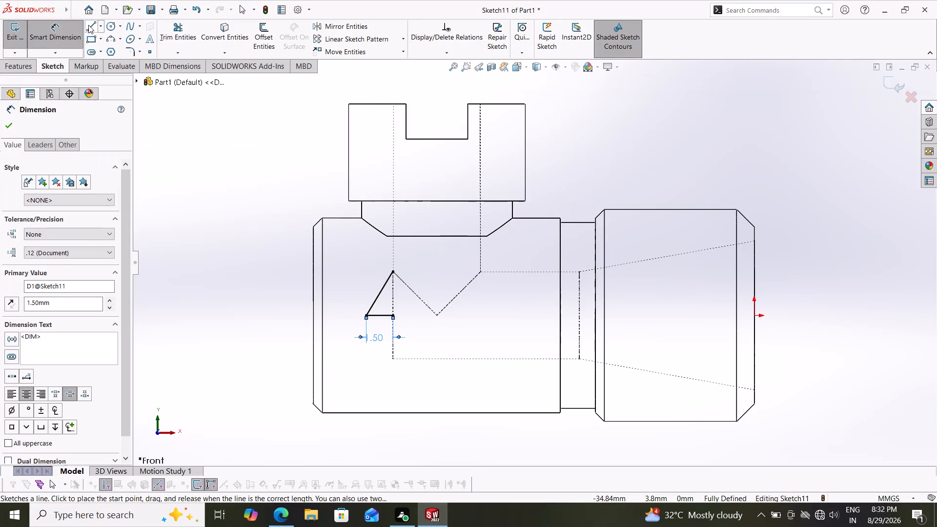
click(393, 314)
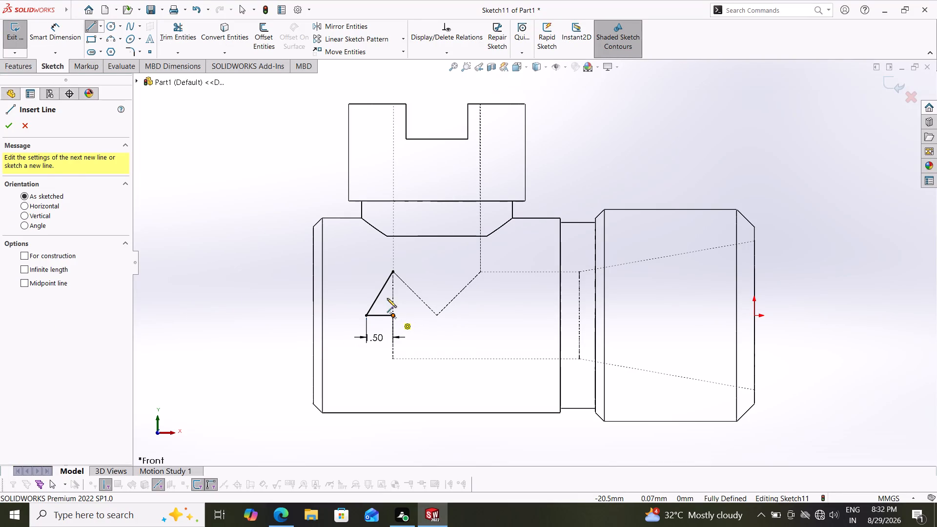
click(393, 274)
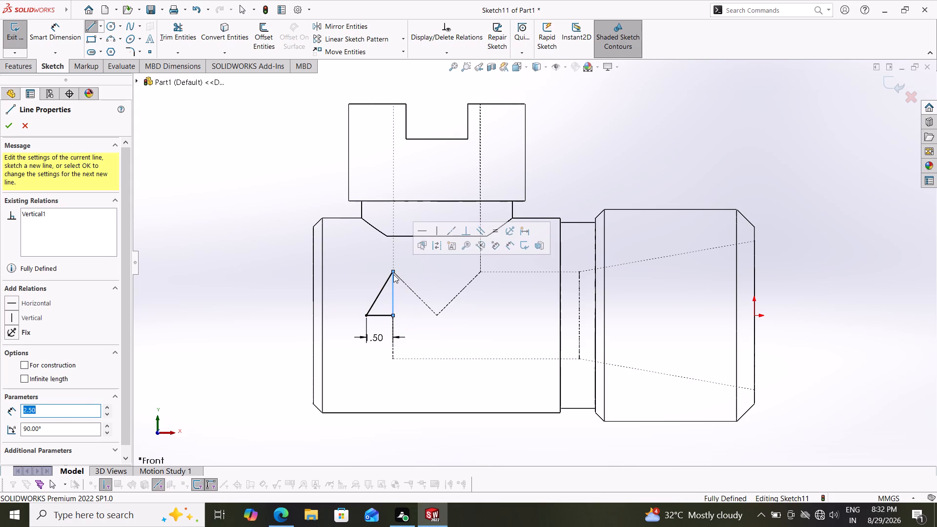
key(Escape)
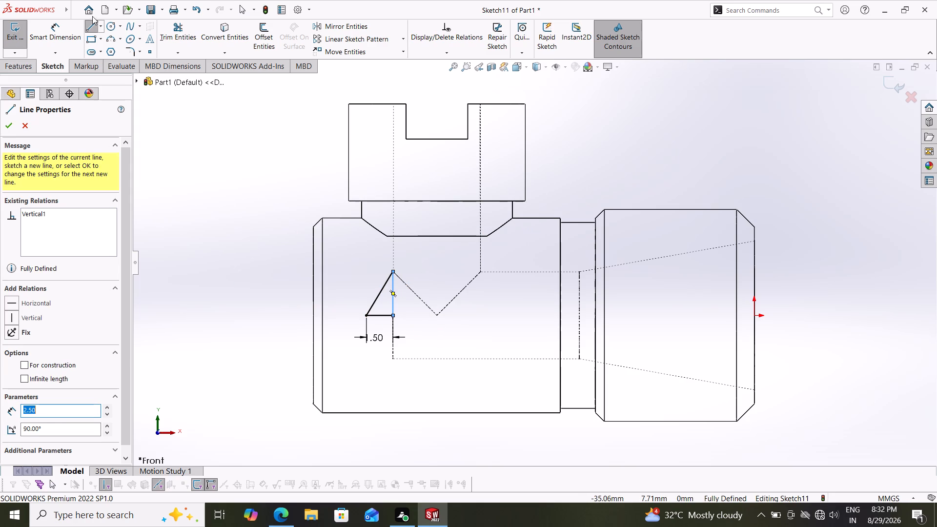
Draw a horizontal centerline along the bore axis from the triangle's inner corner to the tip of the V-shaped hole intersection.
click(102, 27)
click(105, 49)
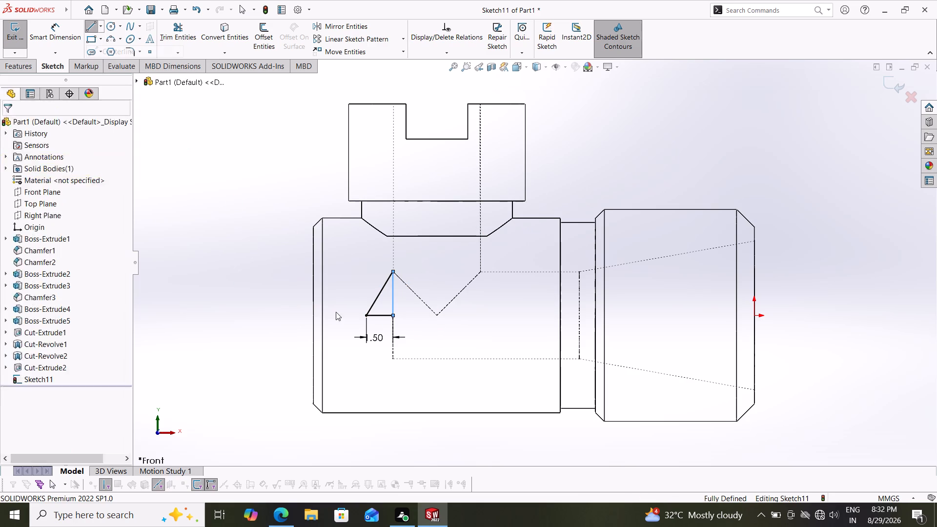
click(393, 317)
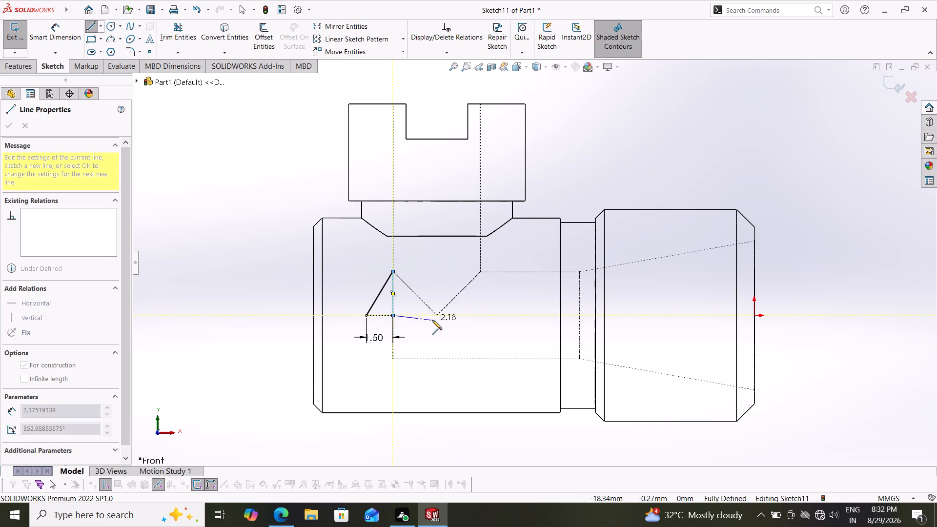
click(435, 317)
key(Escape)
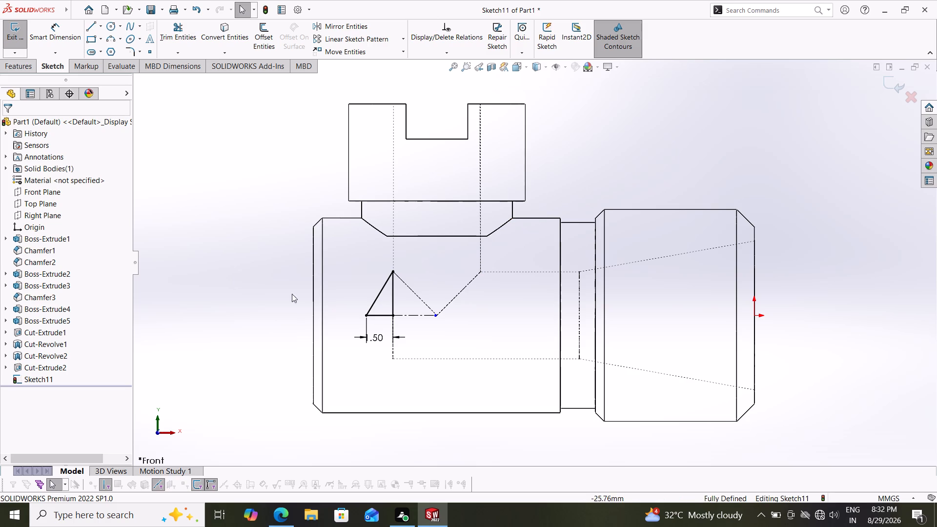
Revolve-cut the triangular profile 360° about its short horizontal side to form the conical tip at the bore's blind end.
click(21, 64)
click(239, 30)
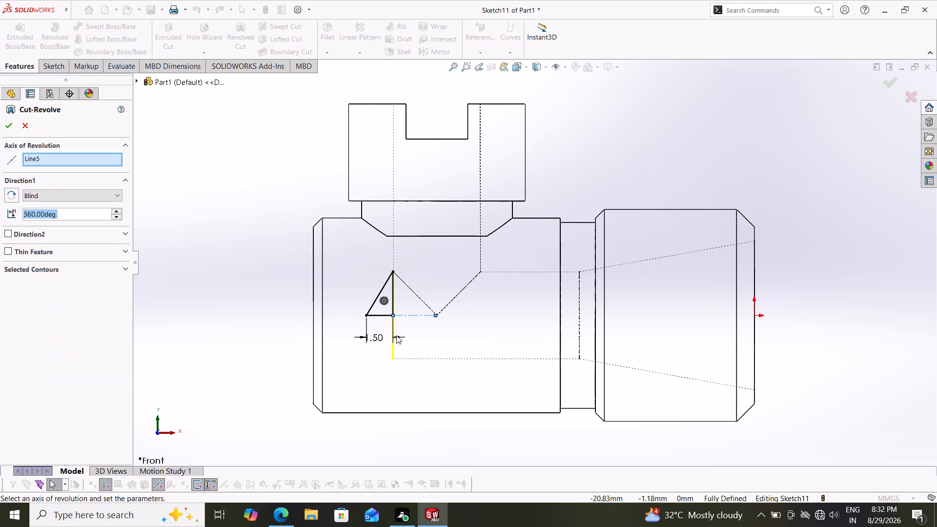
middle_drag(206, 343, 218, 353)
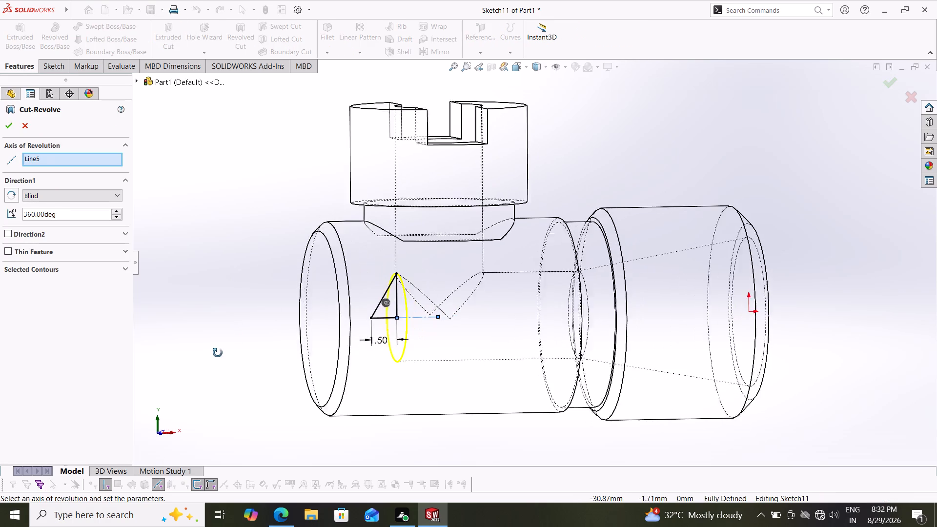
middle_drag(218, 353, 202, 355)
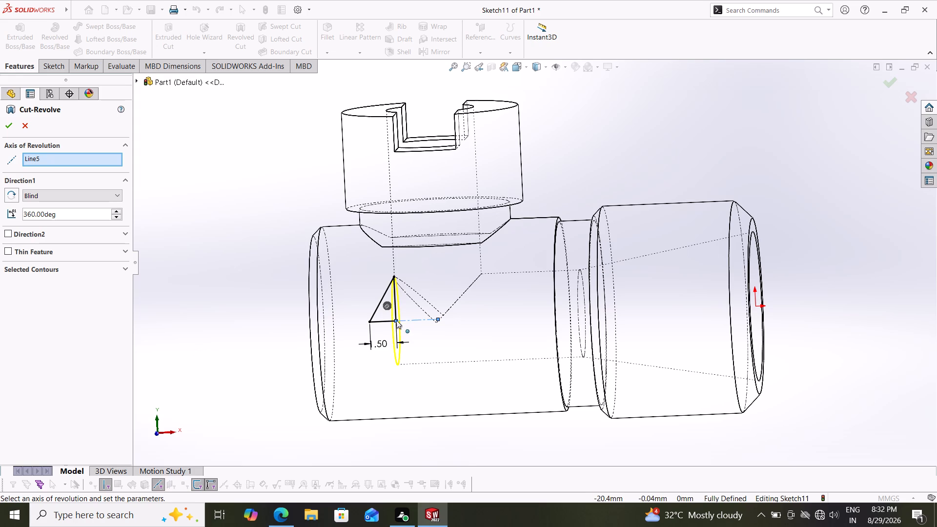
click(381, 309)
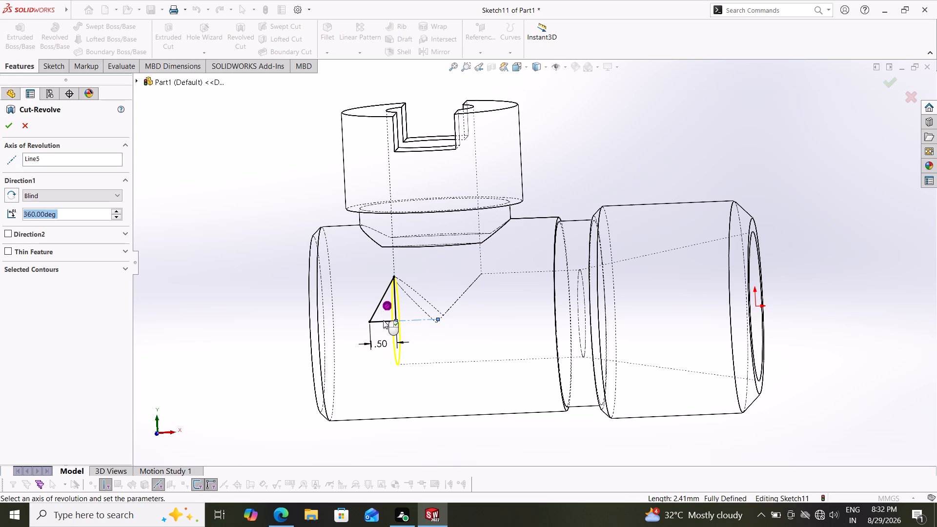
click(384, 314)
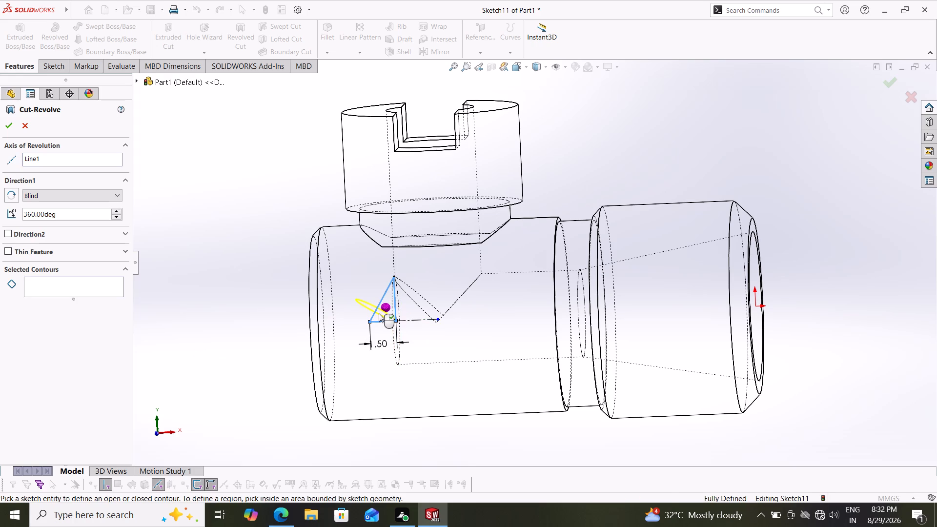
click(379, 313)
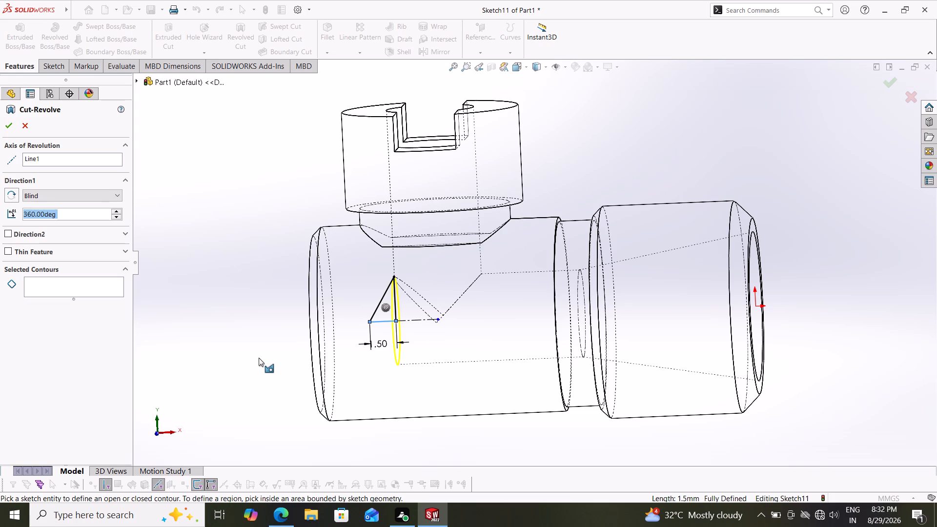
click(11, 130)
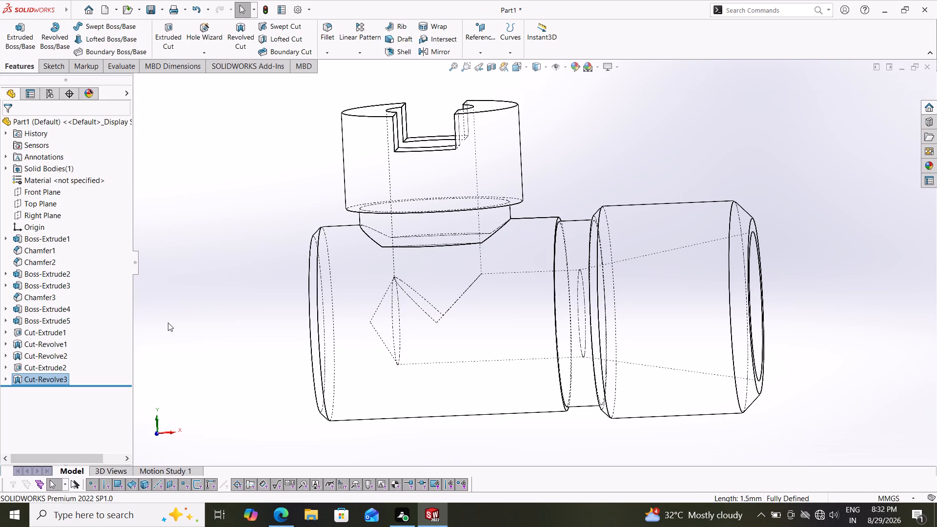
Set the model's display style to Shaded With Edges.
middle_drag(170, 328, 194, 315)
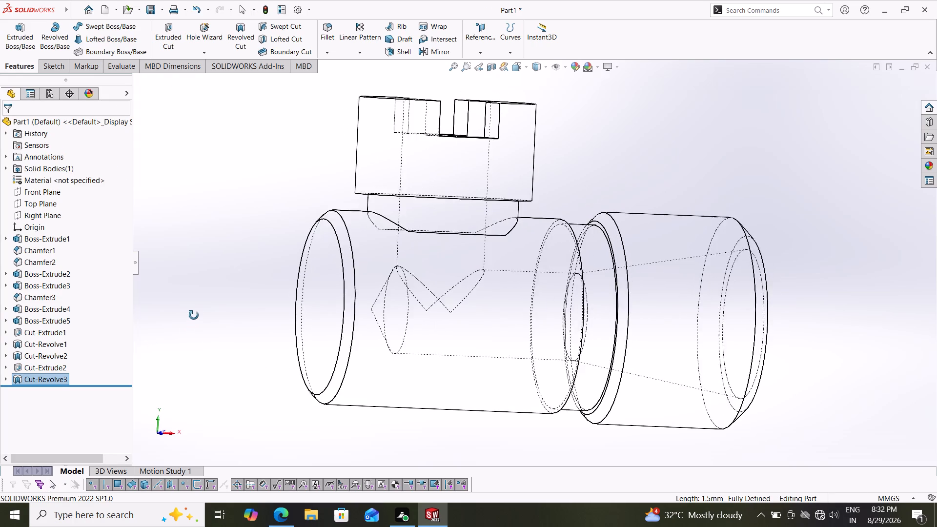
middle_drag(194, 315, 197, 311)
middle_drag(186, 319, 163, 332)
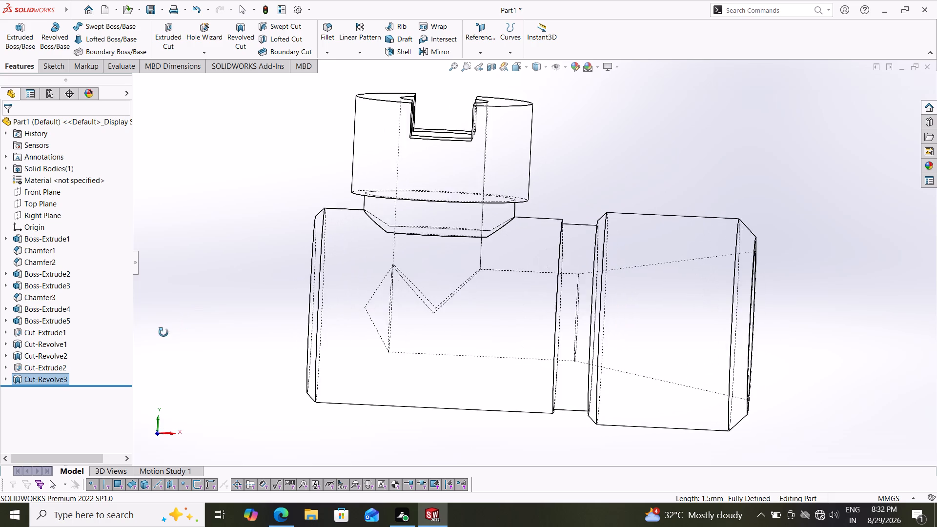
middle_drag(163, 332, 167, 344)
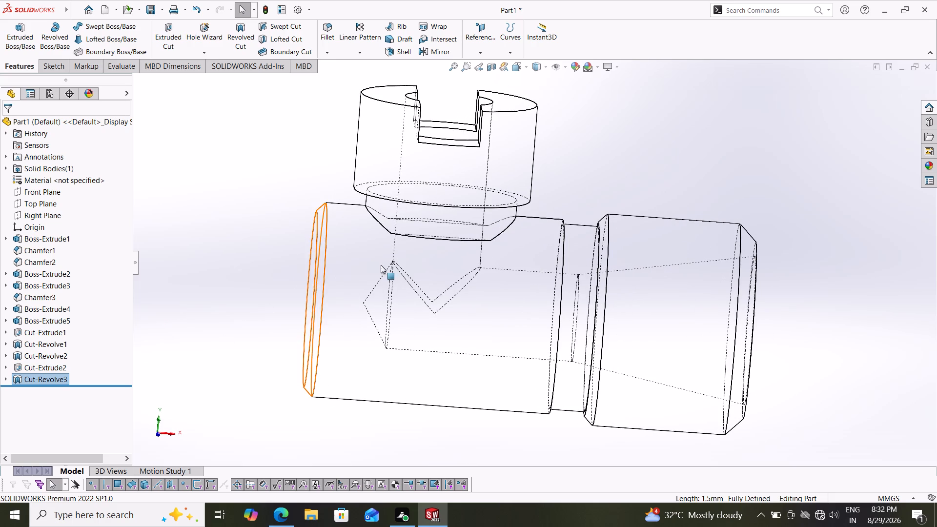
click(547, 63)
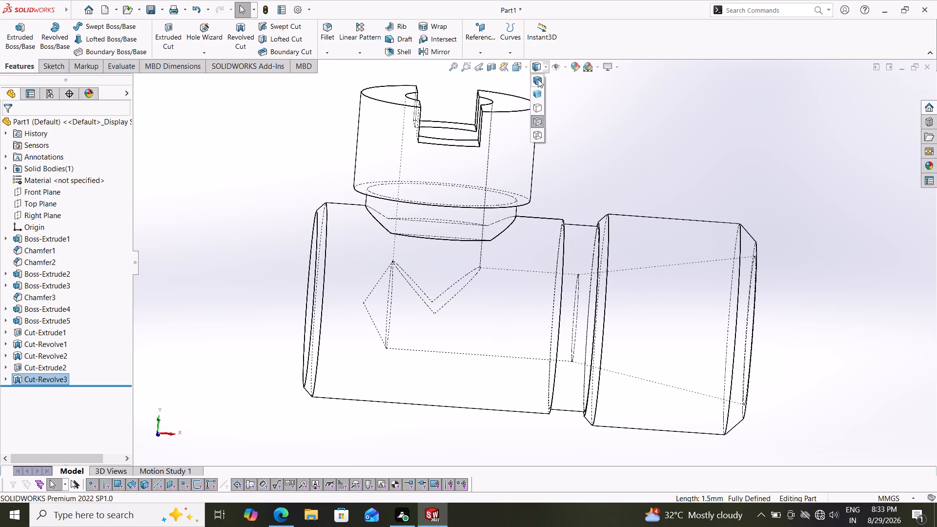
click(538, 79)
Inspect the bore, boss hole and conical tip in a temporary section view on the Front Plane.
click(494, 64)
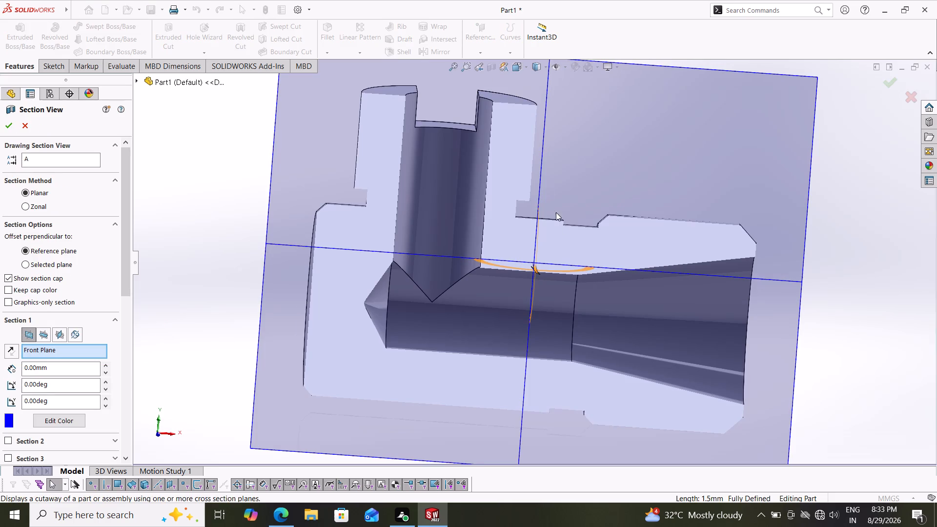
middle_drag(660, 159, 587, 192)
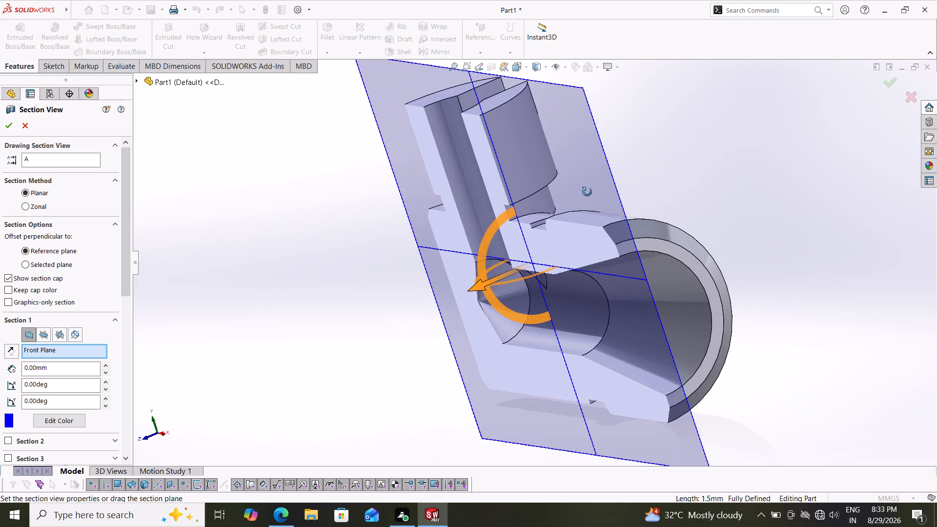
middle_drag(587, 192, 659, 153)
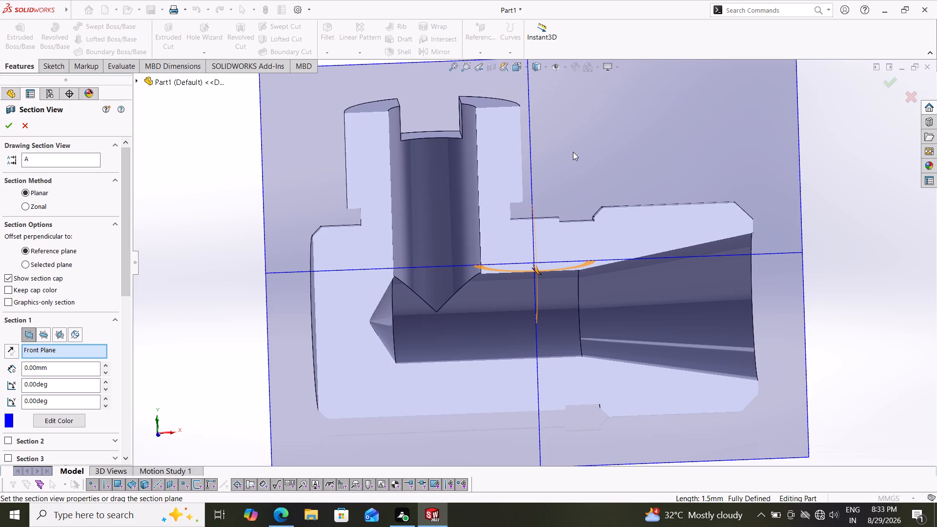
scroll(572, 165, down, 3)
scroll(571, 165, up, 3)
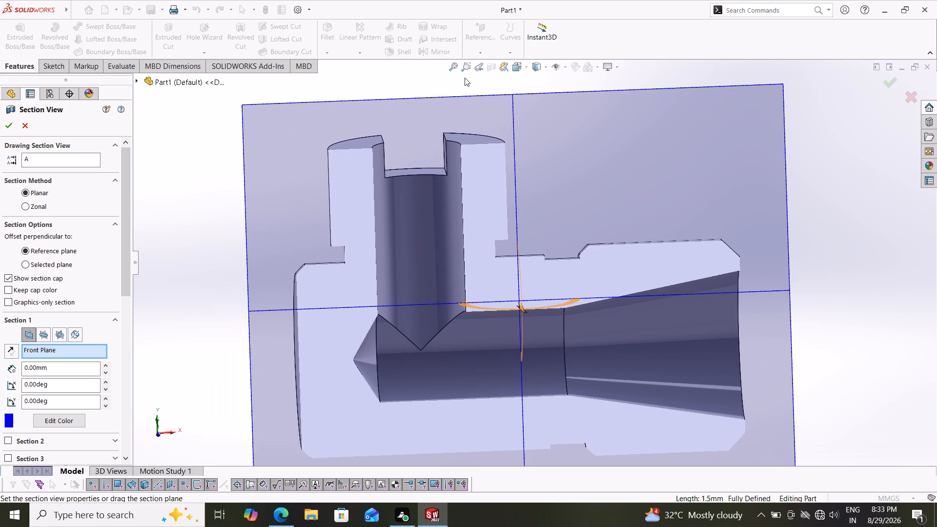
key(Escape)
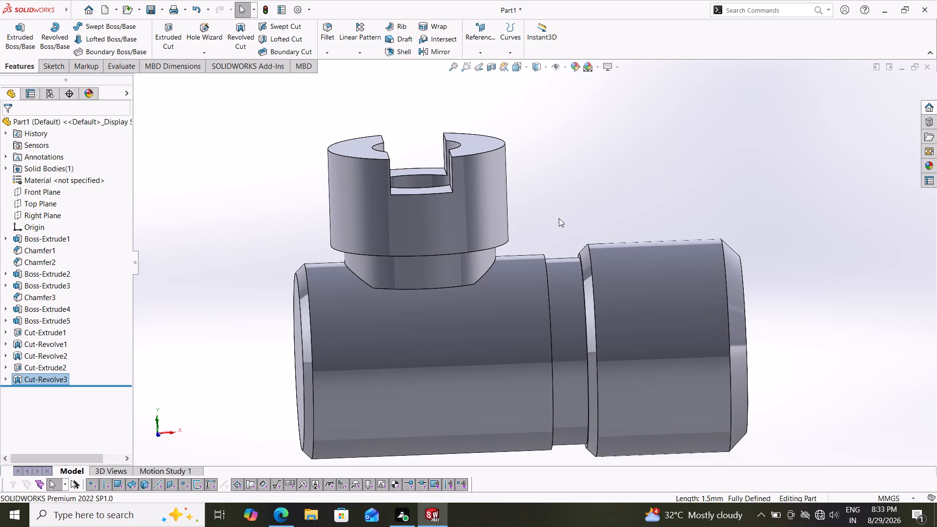
Chamfer the two outer arc edges on the slotted boss's top face at 0.5 mm and 45°.
middle_drag(608, 192, 600, 242)
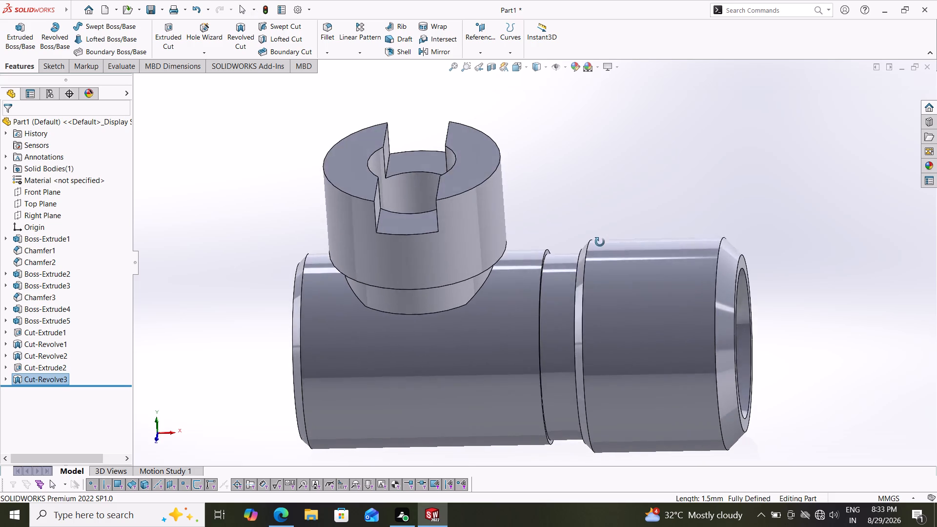
middle_drag(600, 242, 606, 253)
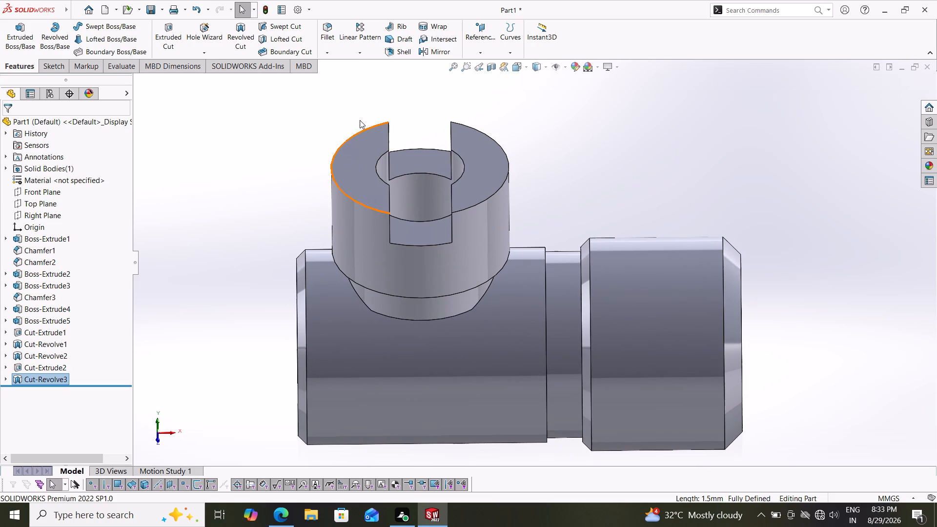
click(328, 54)
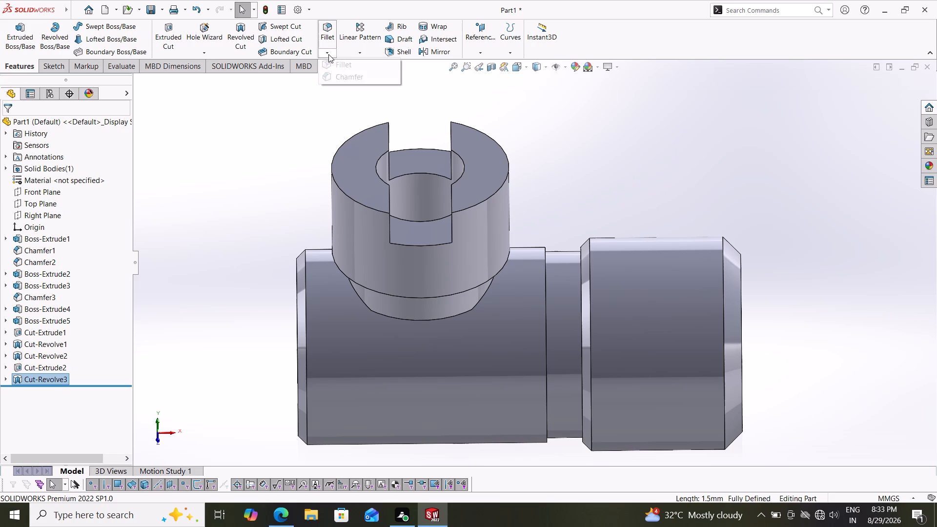
click(340, 75)
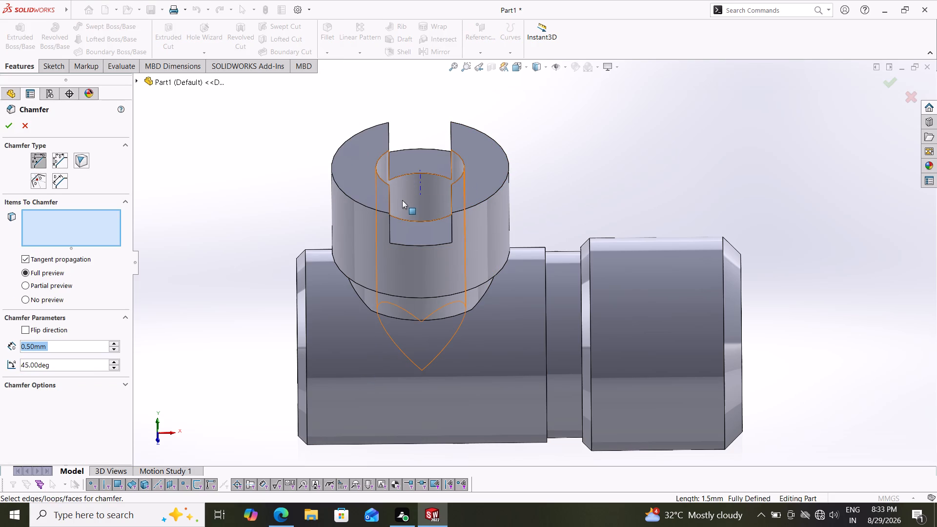
middle_drag(576, 173, 571, 221)
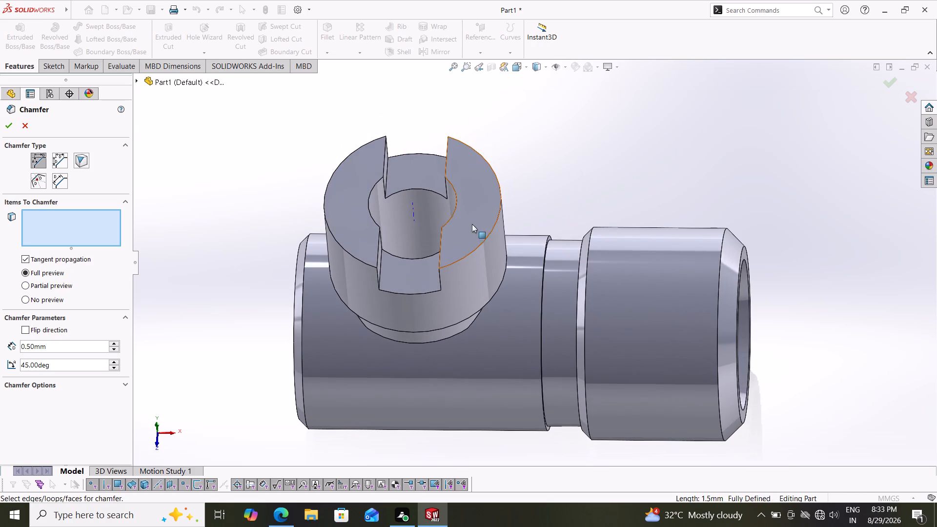
click(494, 175)
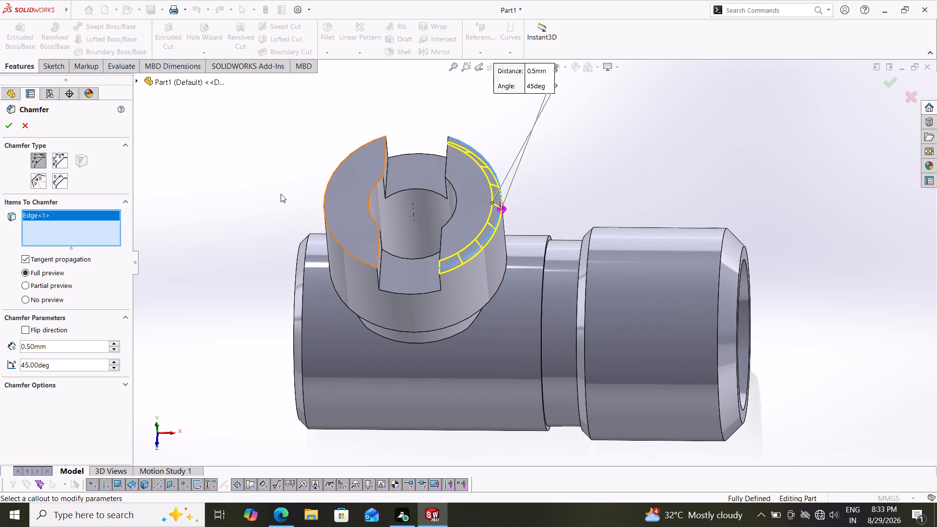
middle_drag(281, 179, 288, 202)
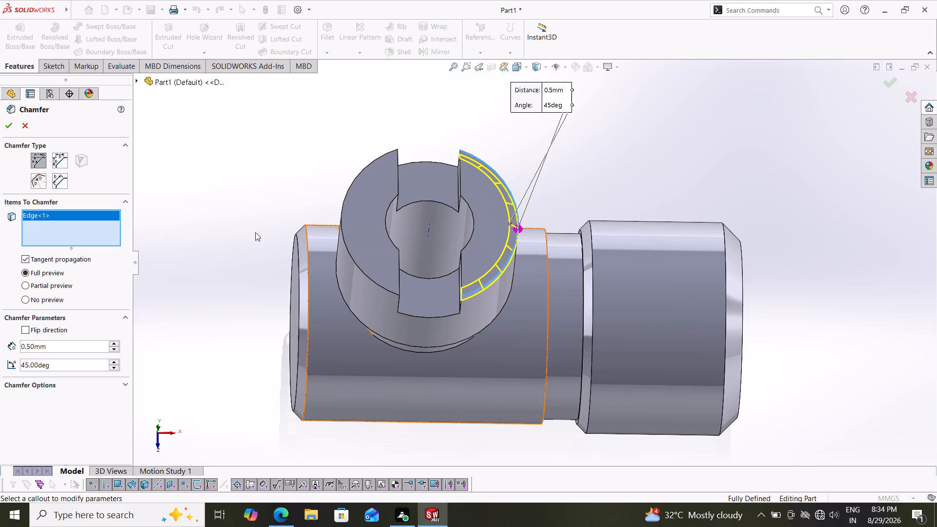
middle_drag(241, 144, 280, 116)
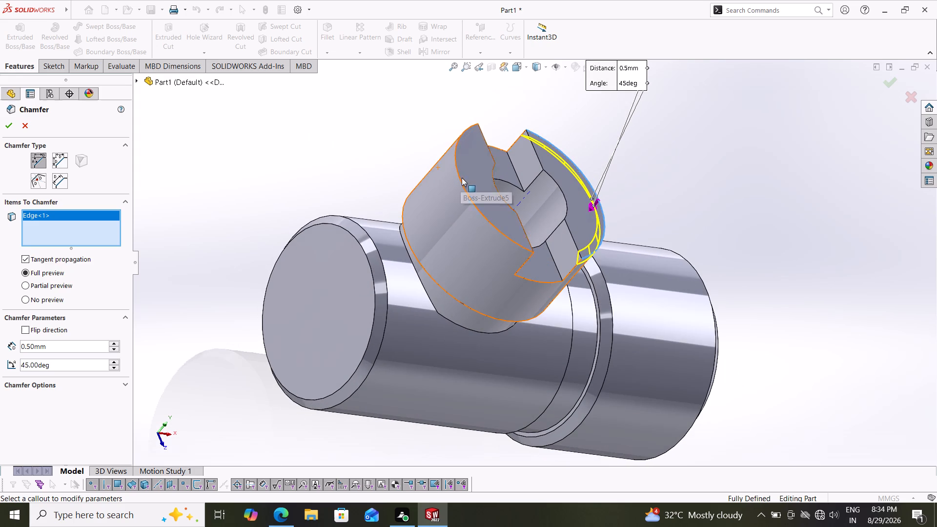
click(461, 182)
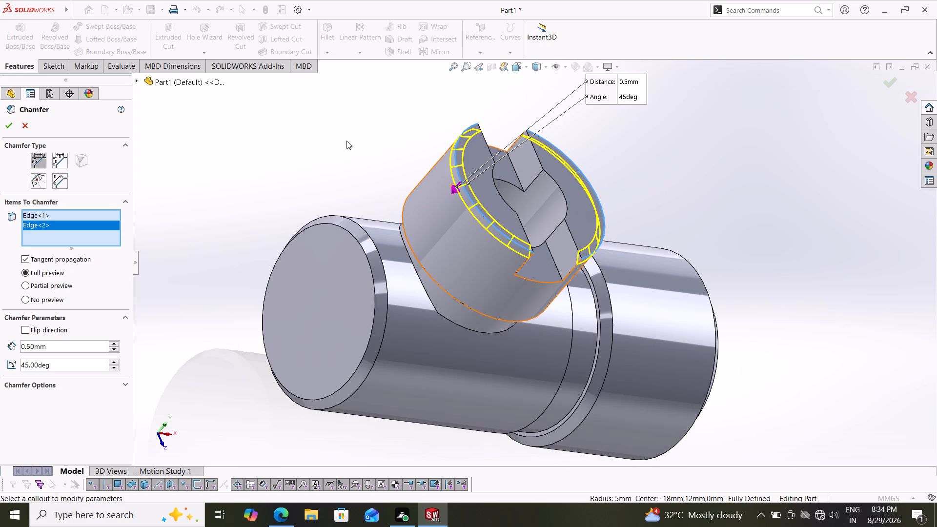
middle_drag(344, 135, 295, 166)
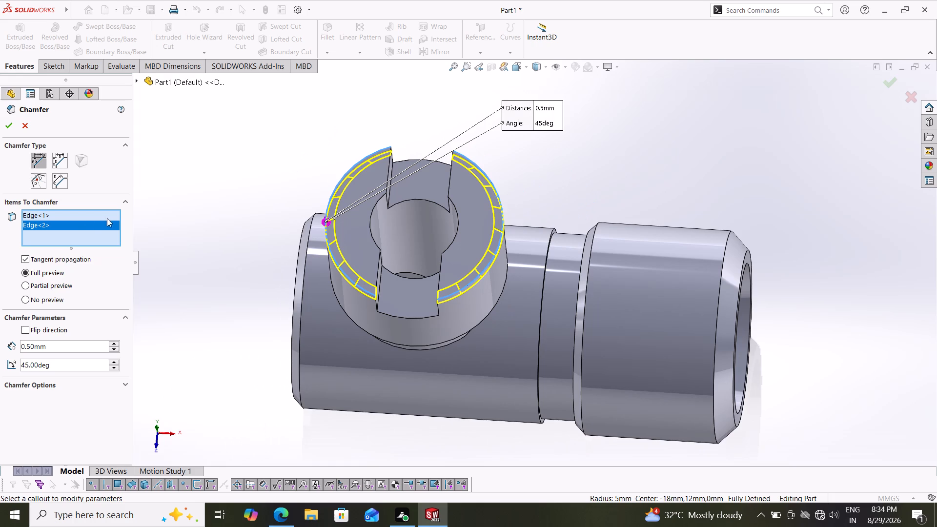
click(2, 121)
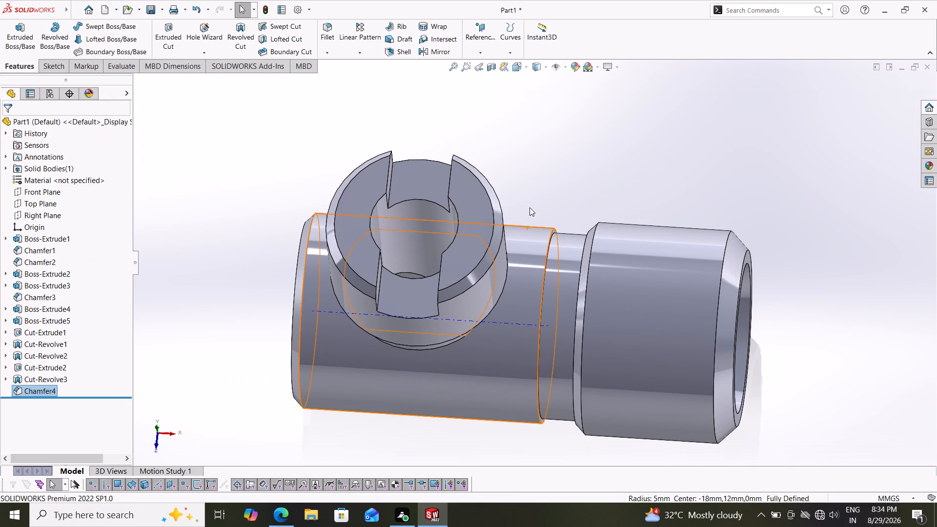
Examine the chamfered slotted boss, stepped body and bore opening from several angles.
scroll(597, 223, down, 2)
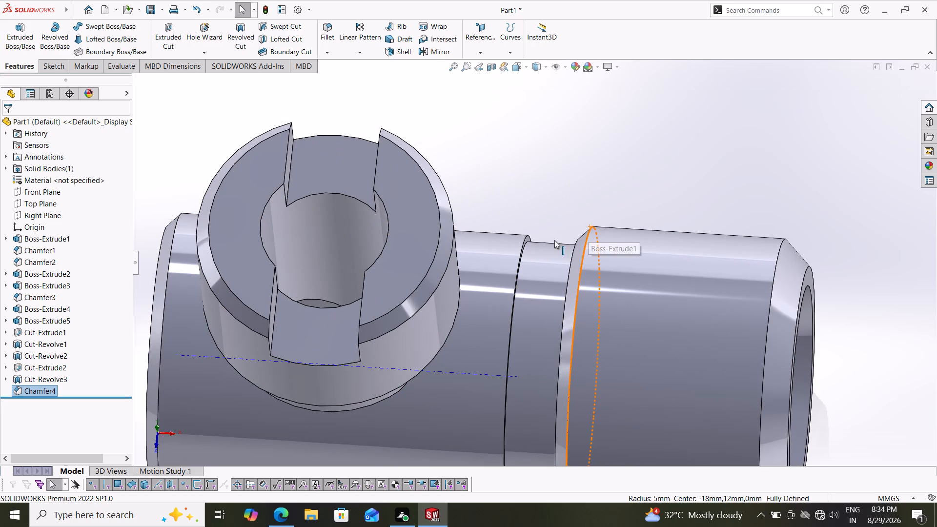
middle_drag(543, 225, 569, 140)
scroll(567, 182, down, 3)
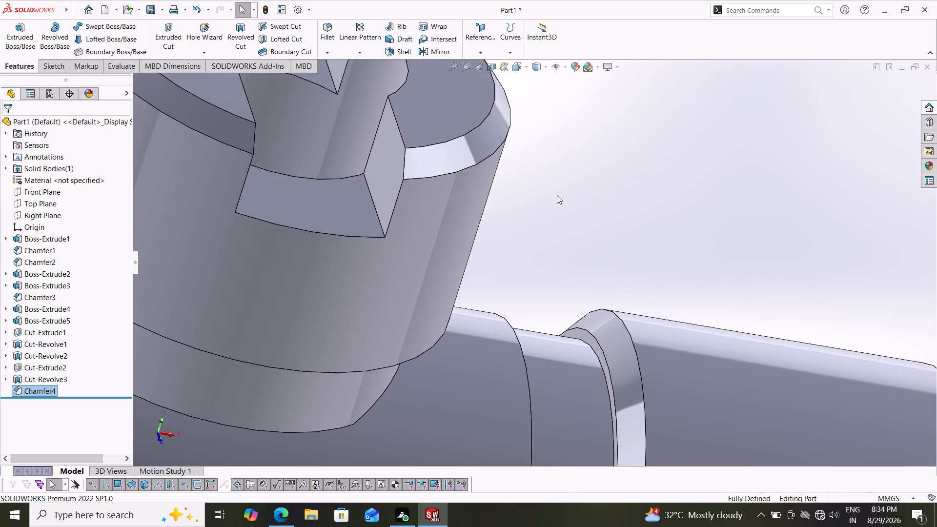
scroll(557, 195, up, 3)
middle_drag(558, 206, 535, 171)
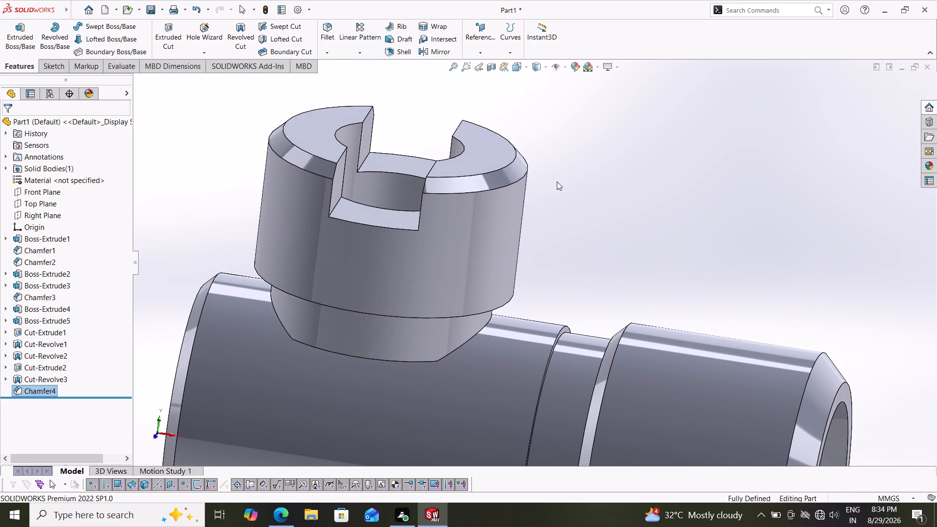
scroll(559, 182, down, 2)
scroll(557, 192, up, 6)
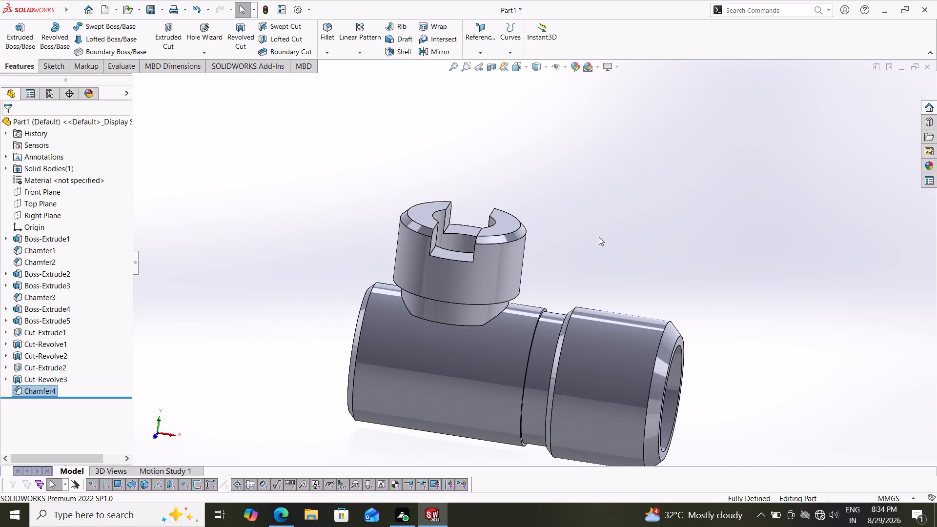
middle_drag(771, 254, 729, 237)
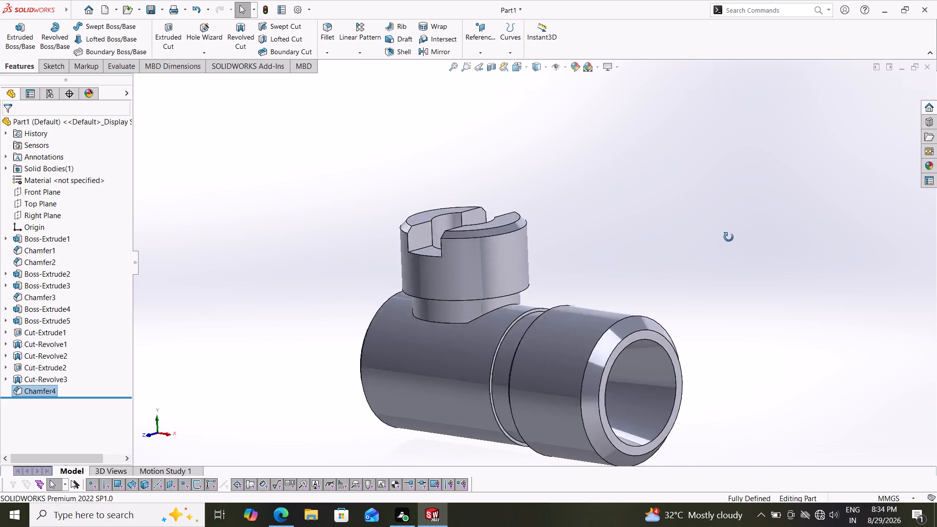
middle_drag(729, 237, 710, 219)
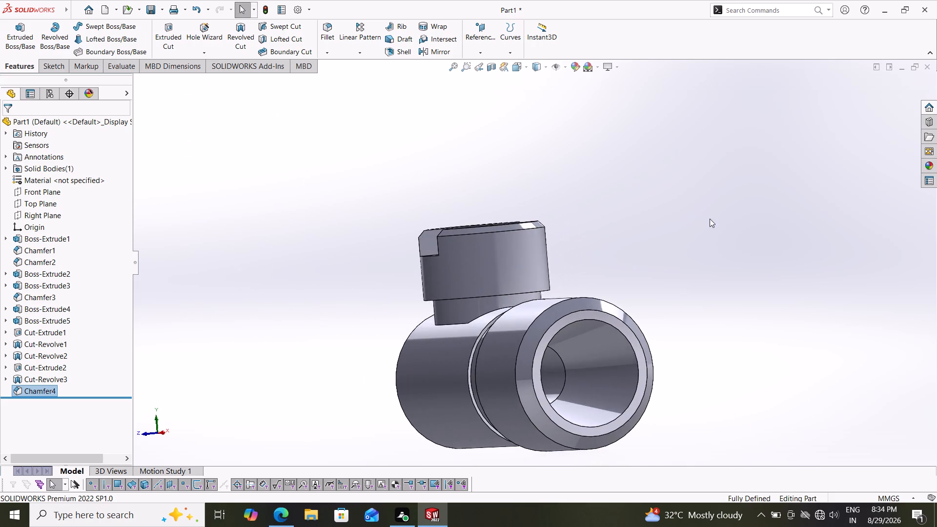
middle_drag(710, 219, 684, 203)
middle_drag(683, 203, 739, 238)
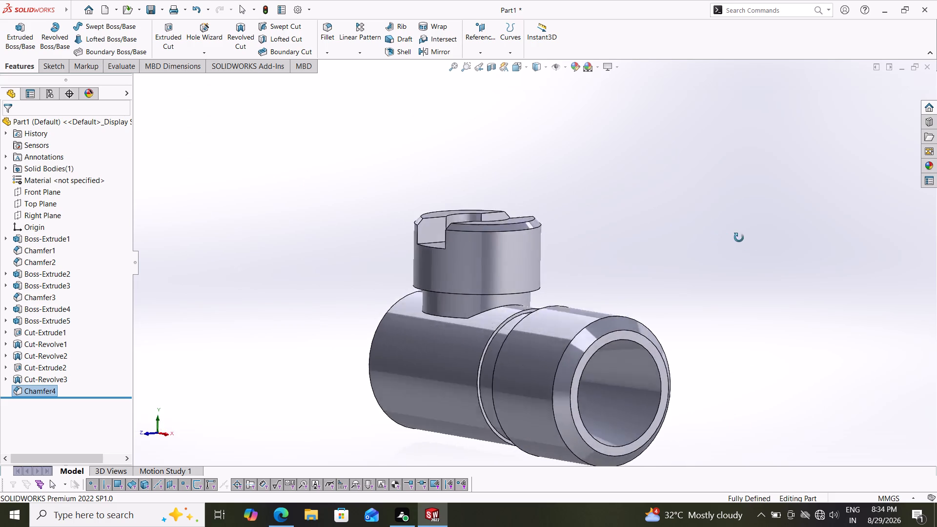
Examine the slotted boss, bore opening, closed end and stepped body of the part from several angles.
middle_drag(739, 238, 786, 223)
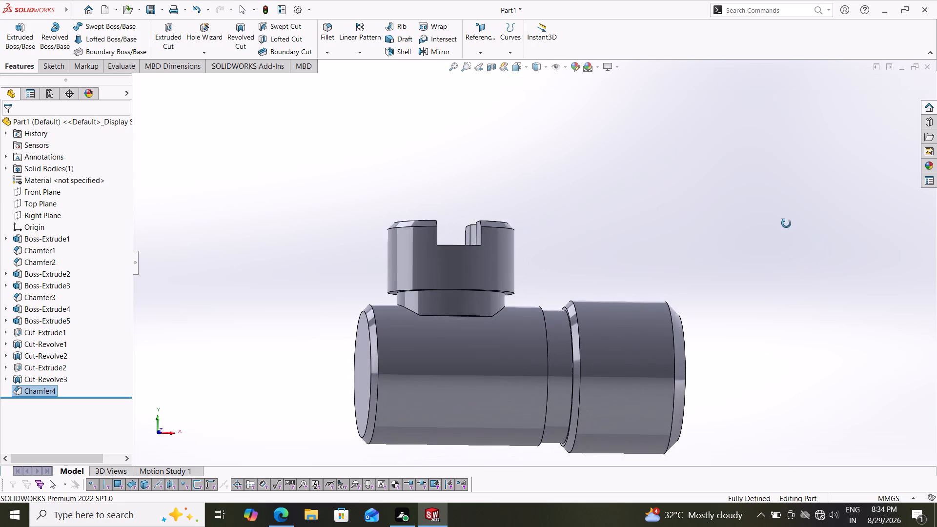
middle_drag(786, 223, 783, 242)
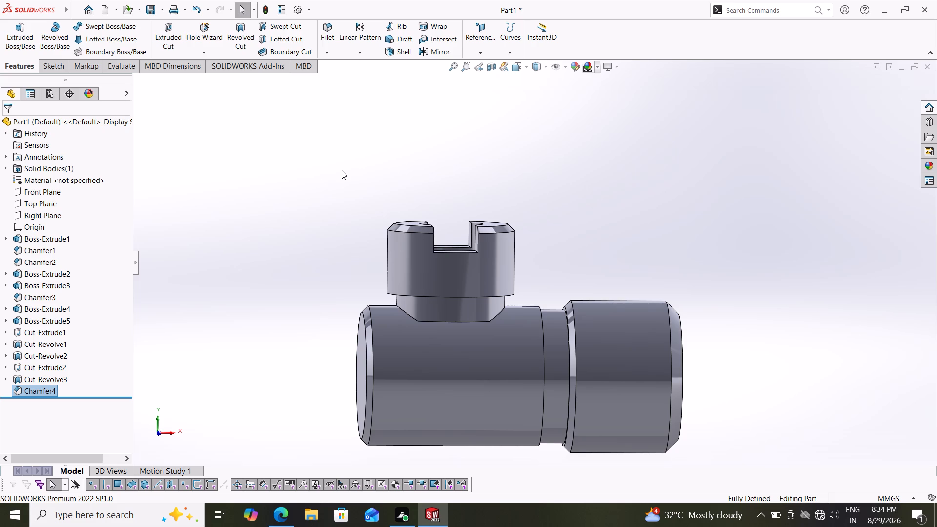
middle_drag(521, 194, 515, 322)
scroll(519, 284, down, 1)
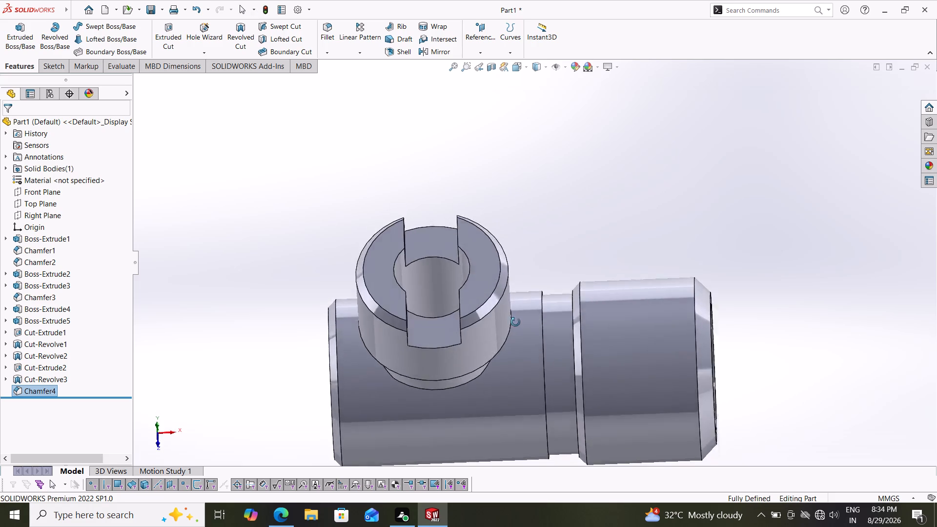
middle_drag(515, 322, 458, 373)
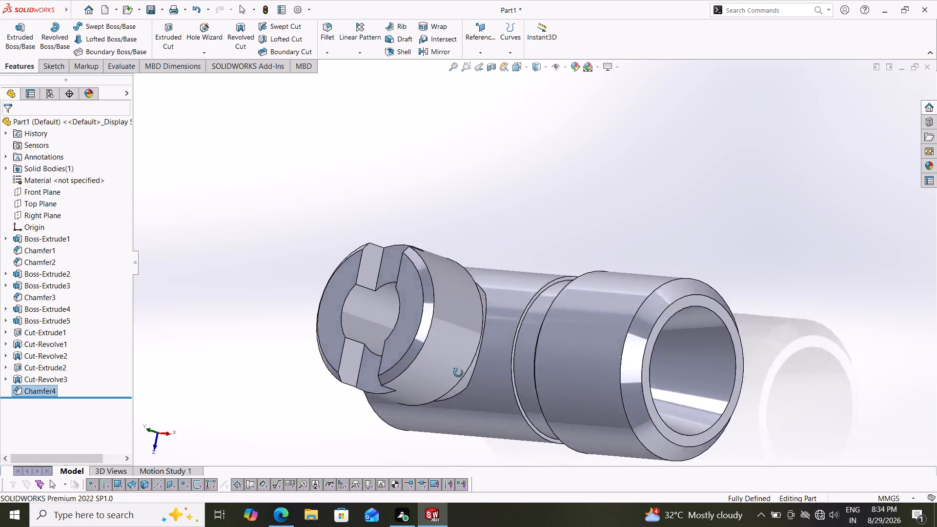
middle_drag(458, 373, 499, 219)
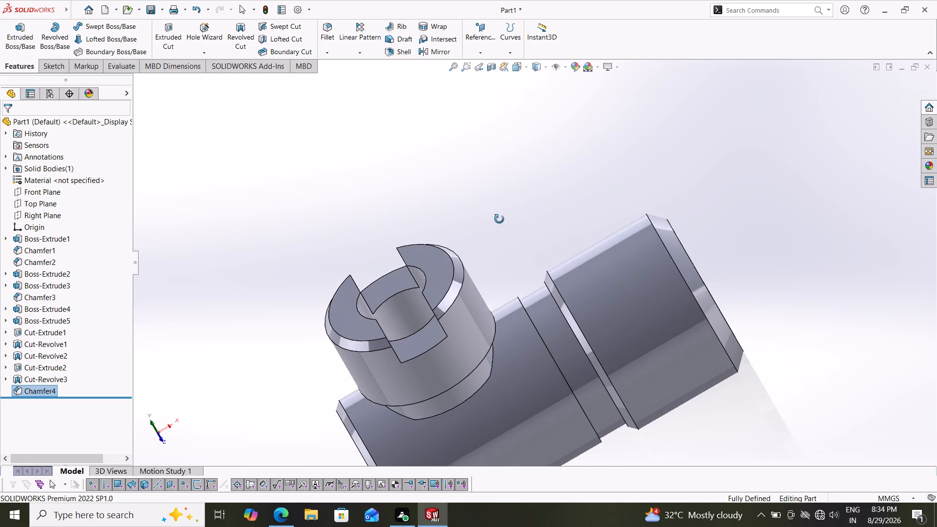
middle_drag(499, 219, 500, 218)
scroll(500, 245, down, 3)
scroll(492, 259, up, 3)
scroll(496, 304, up, 1)
middle_drag(498, 299, 506, 280)
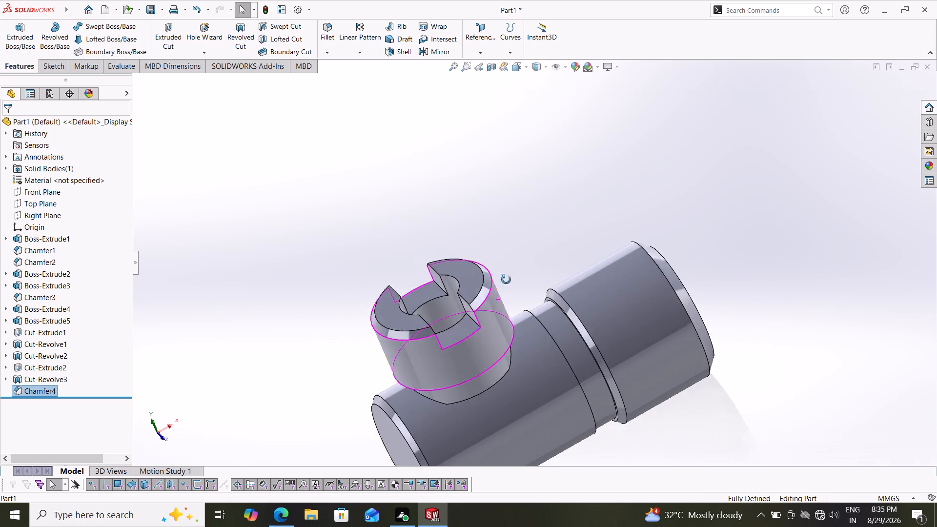
middle_drag(506, 280, 480, 279)
scroll(576, 253, down, 2)
scroll(533, 304, up, 3)
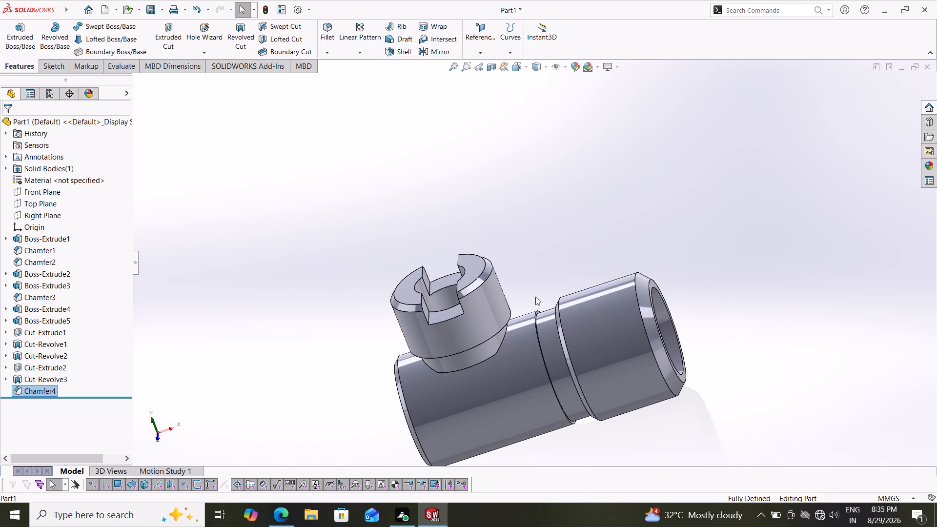
middle_drag(539, 289, 779, 257)
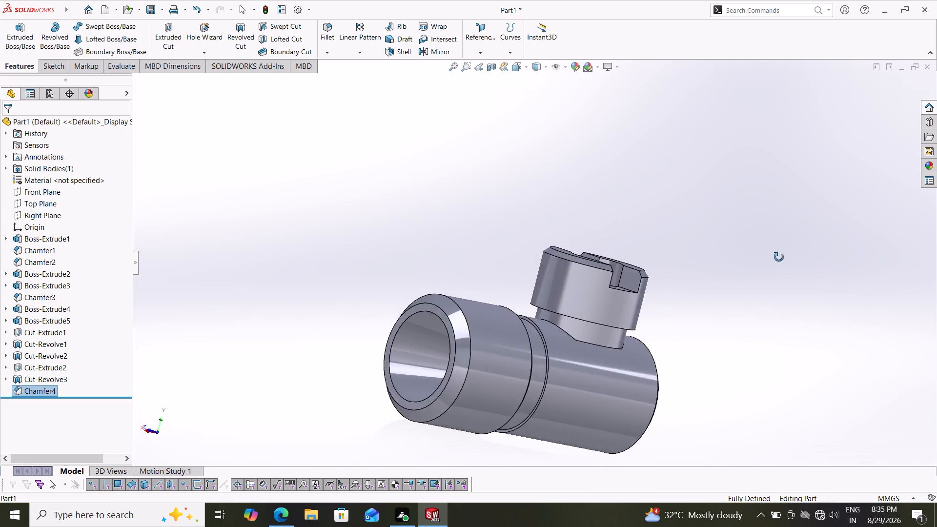
middle_drag(779, 257, 821, 228)
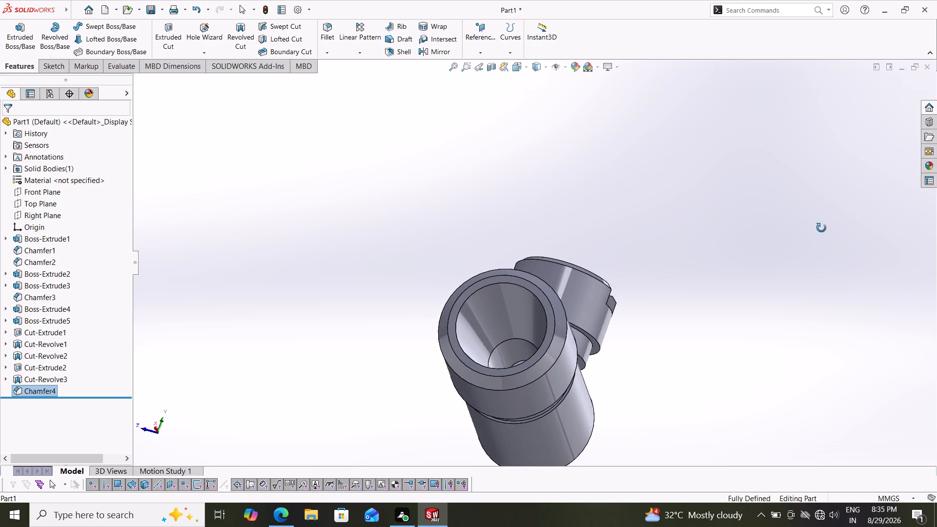
middle_drag(821, 228, 590, 331)
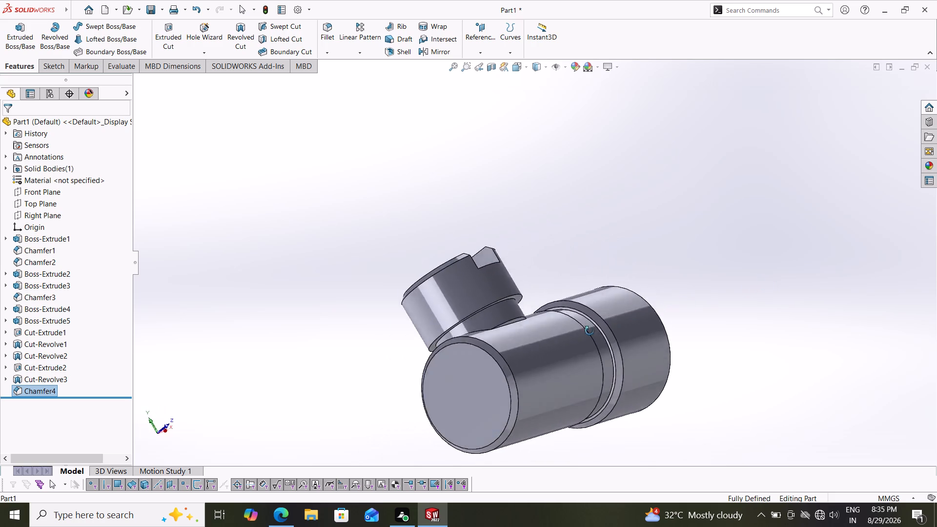
middle_drag(590, 331, 545, 430)
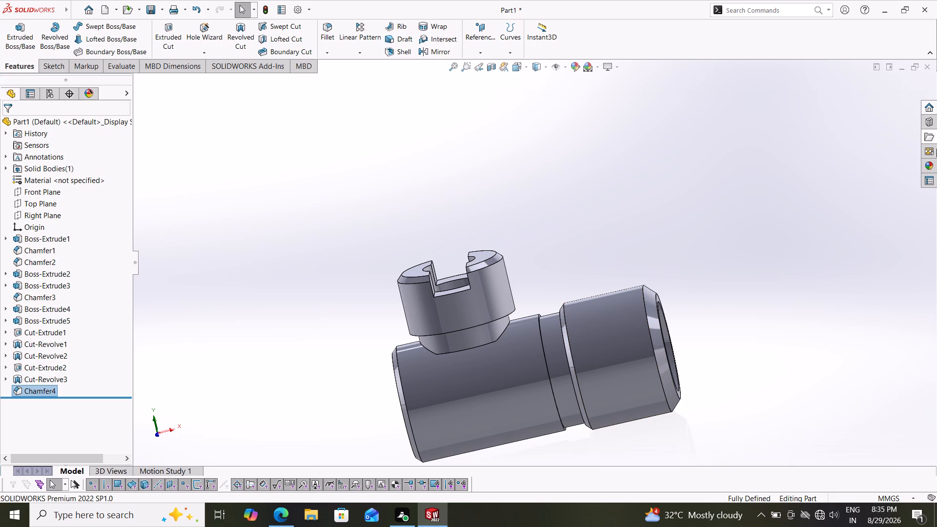
Apply the metallic cool grey car paint appearance to the whole part.
click(930, 164)
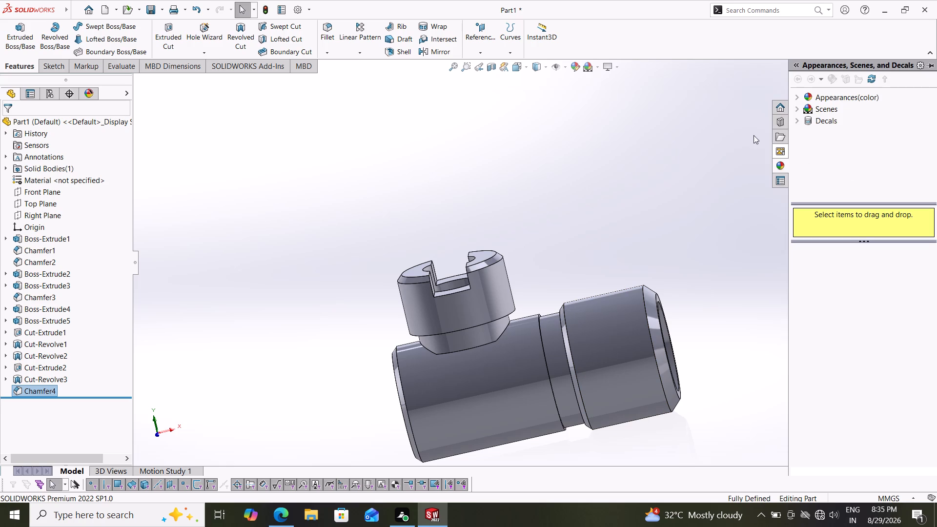
click(797, 95)
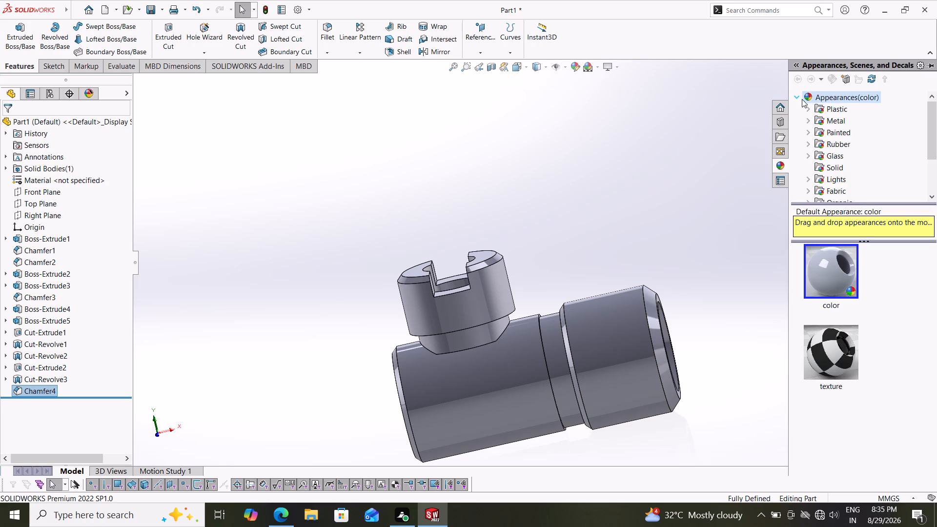
click(818, 132)
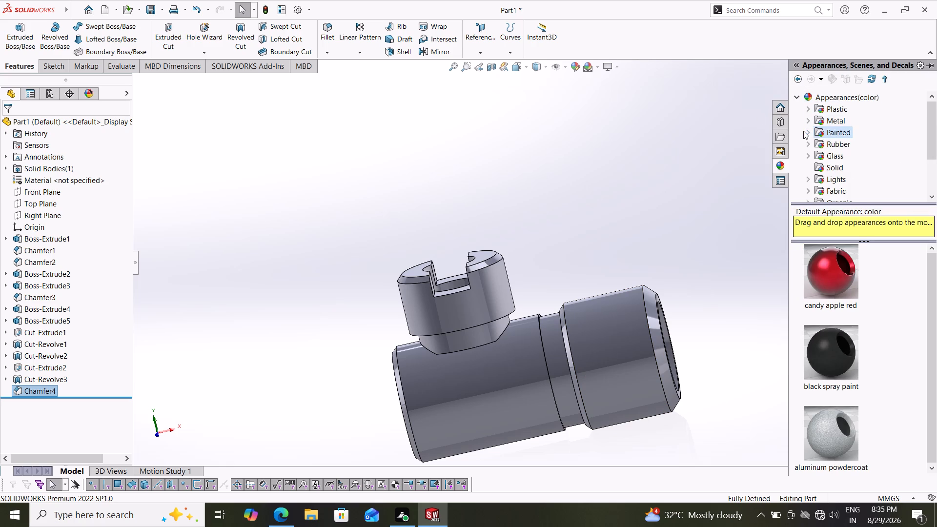
click(806, 130)
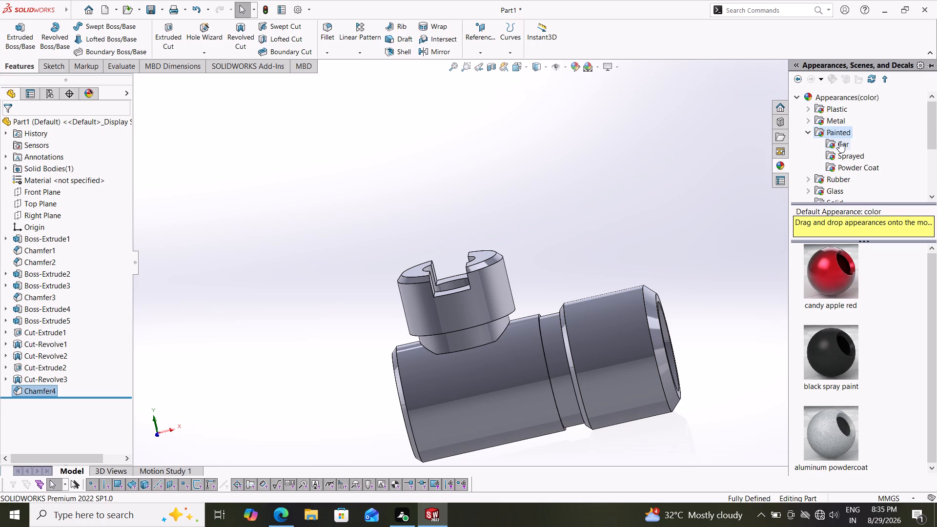
click(839, 142)
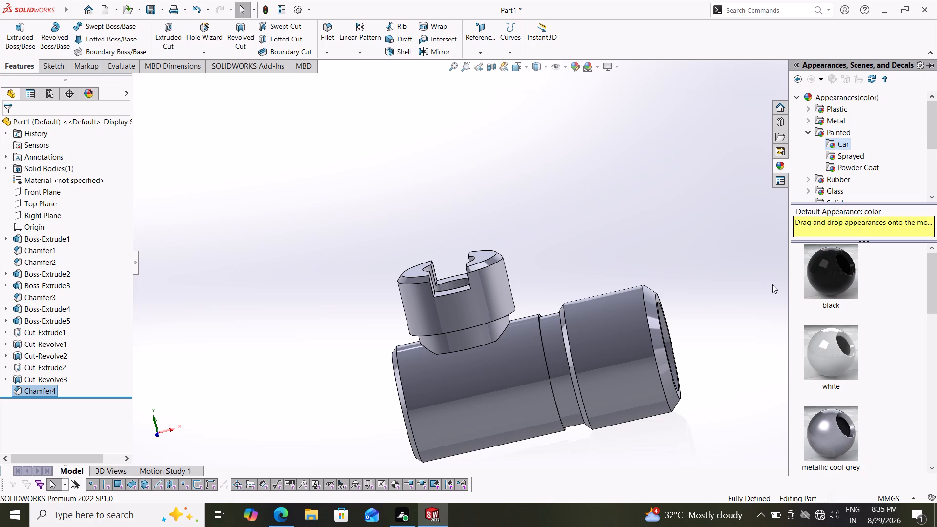
drag(933, 272, 932, 285)
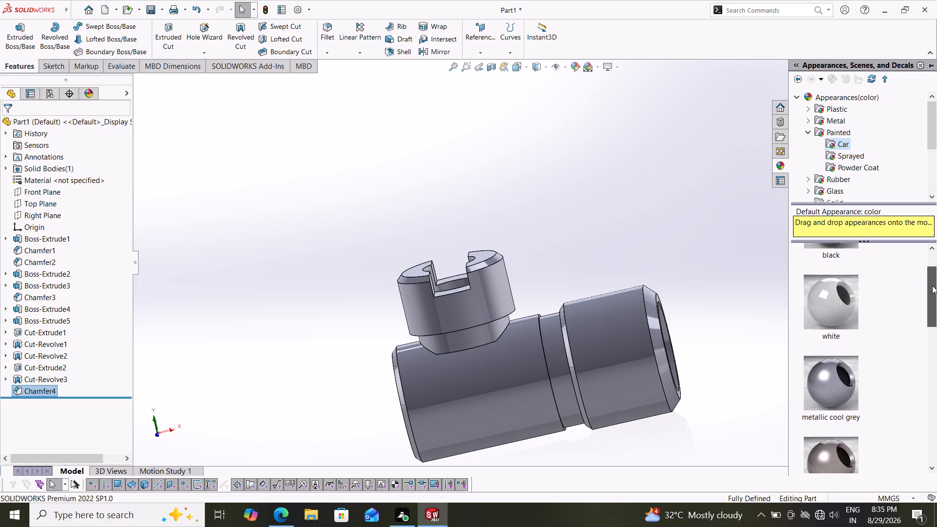
drag(932, 285, 928, 301)
drag(839, 317, 820, 321)
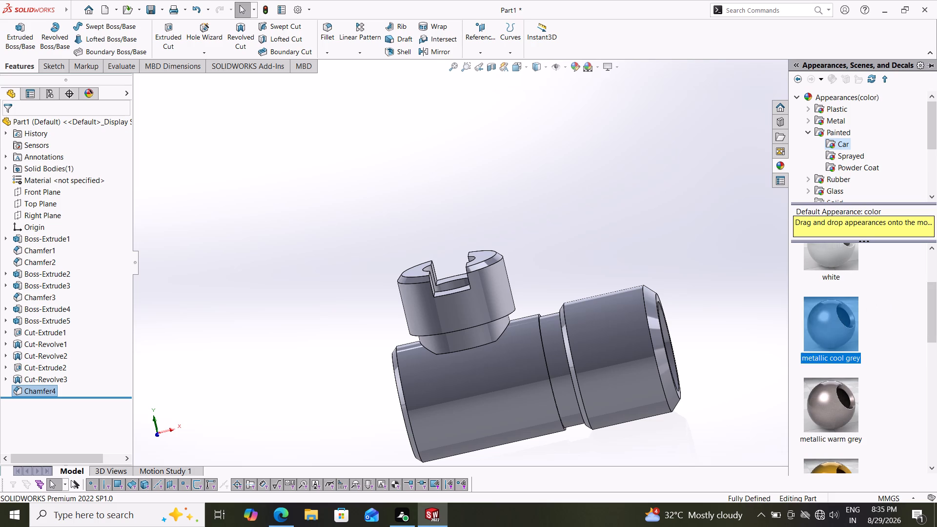
drag(820, 321, 537, 348)
click(548, 344)
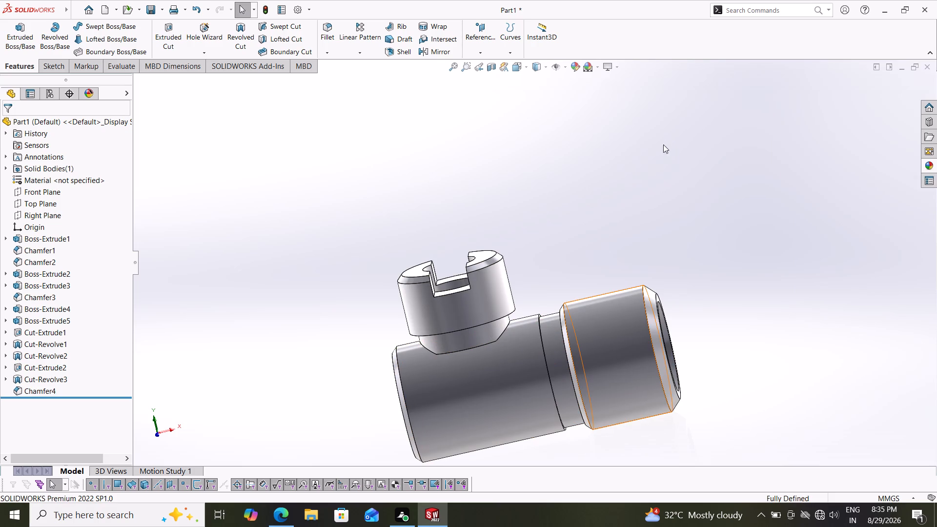
Check the painted part from the bore end, the closed end and beneath the slotted boss.
middle_drag(650, 176, 558, 264)
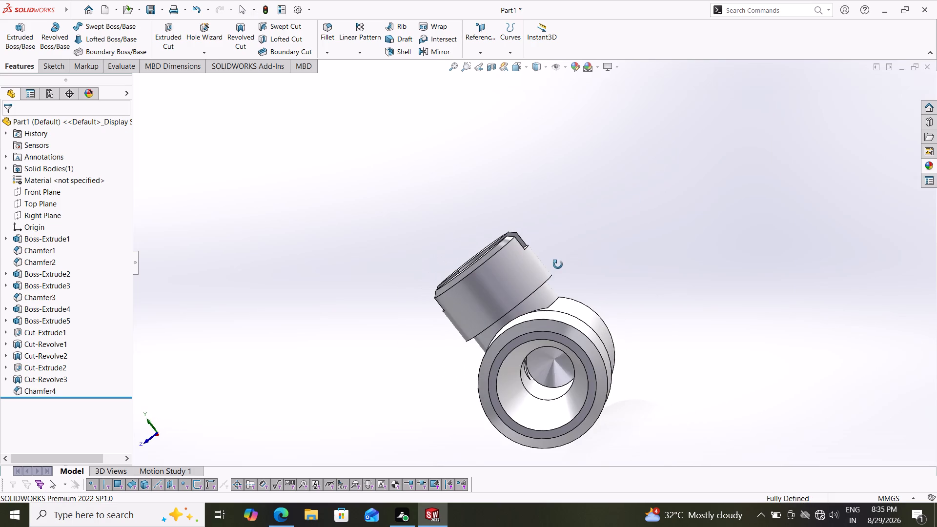
middle_drag(558, 264, 416, 350)
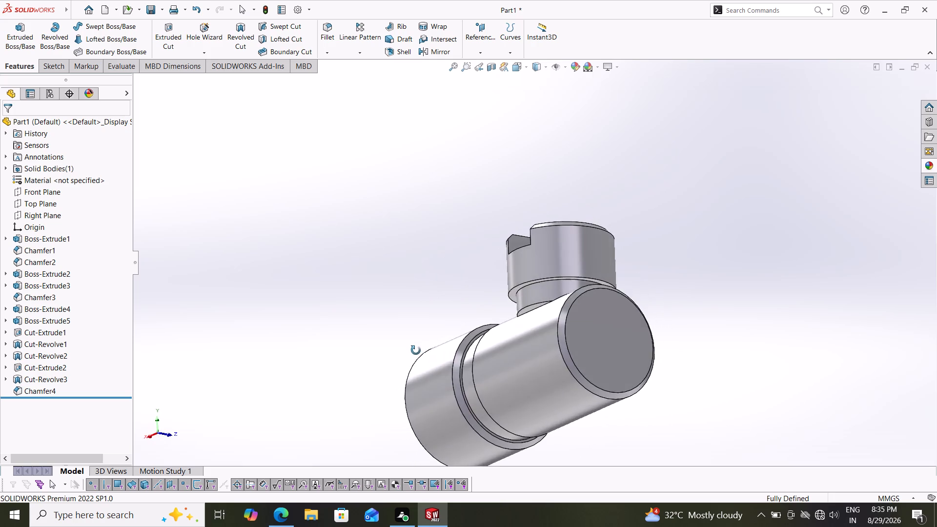
middle_drag(416, 350, 672, 203)
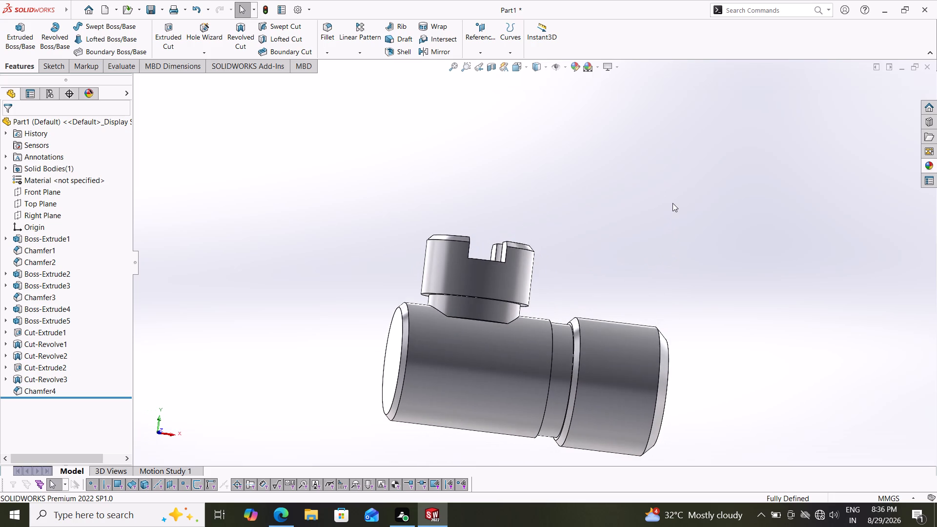
scroll(673, 206, down, 1)
scroll(624, 269, up, 2)
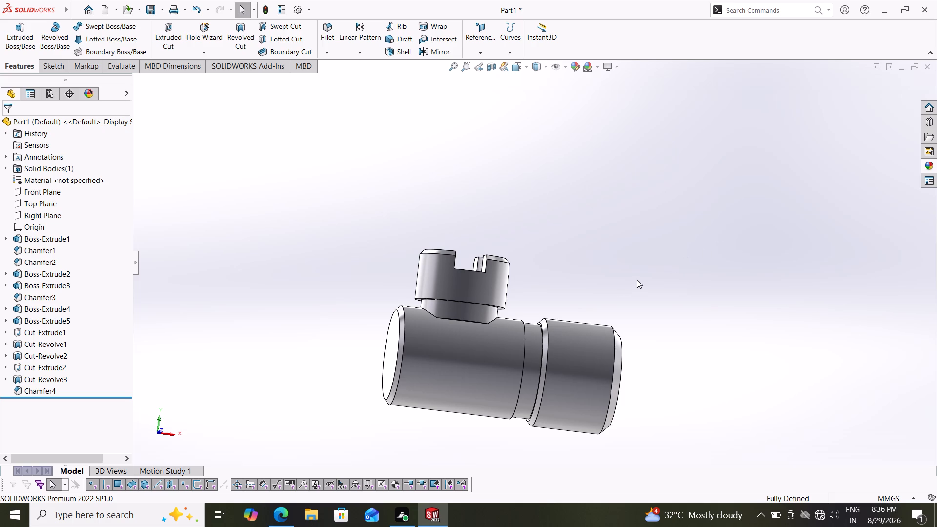
middle_drag(600, 294, 609, 253)
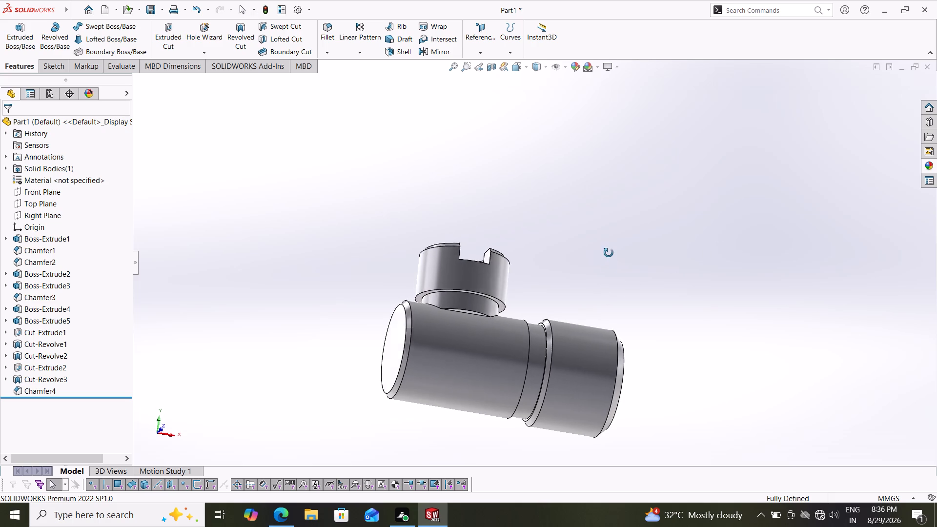
middle_drag(609, 253, 604, 256)
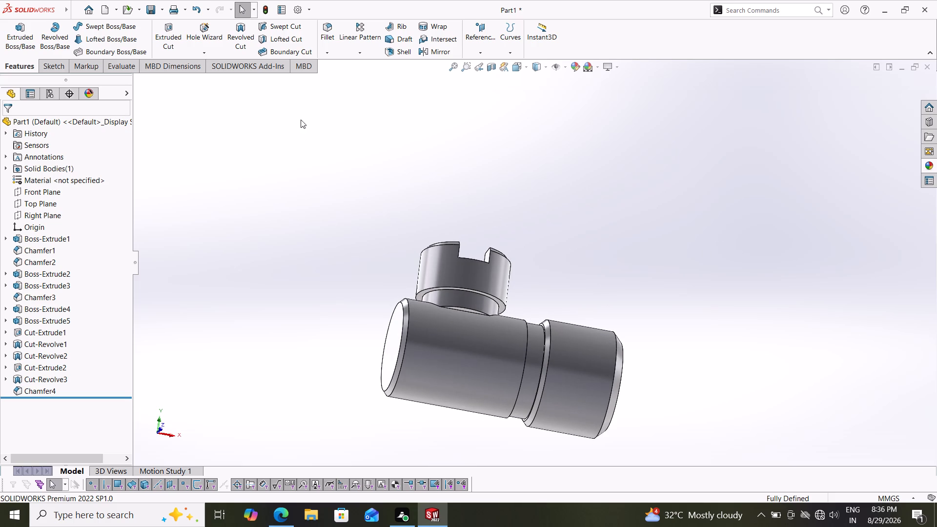
Chamfer the lower outer circular edge of the slotted boss's wide cylinder at 0.5 mm and 45°.
click(335, 51)
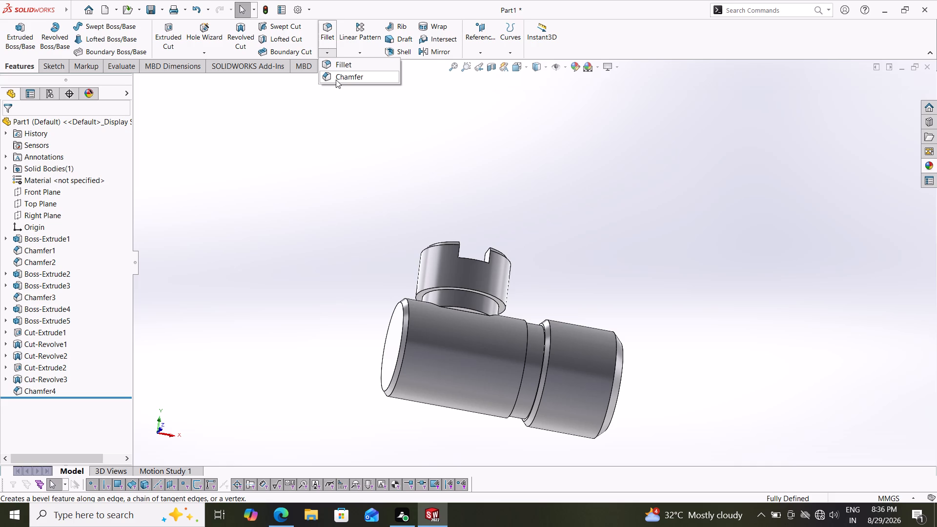
click(336, 80)
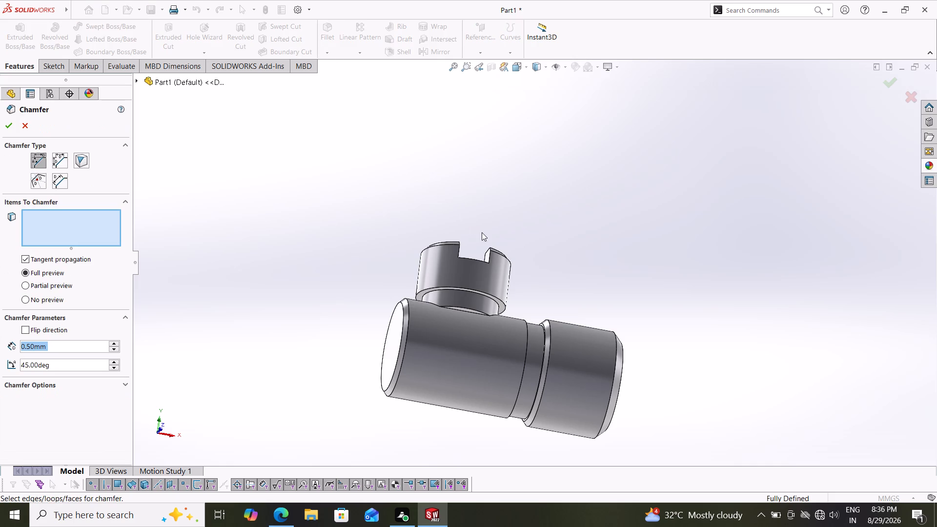
scroll(506, 240, down, 1)
middle_drag(537, 278, 540, 248)
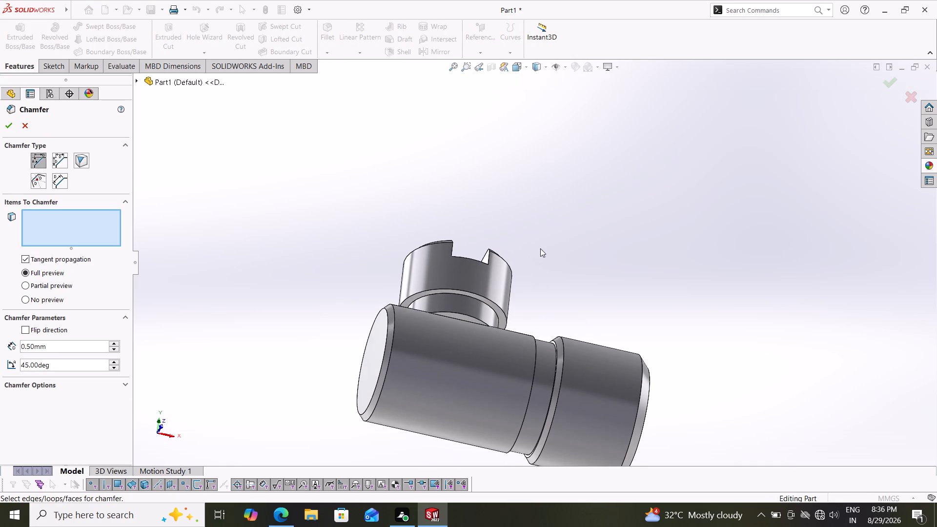
scroll(532, 265, down, 3)
click(457, 323)
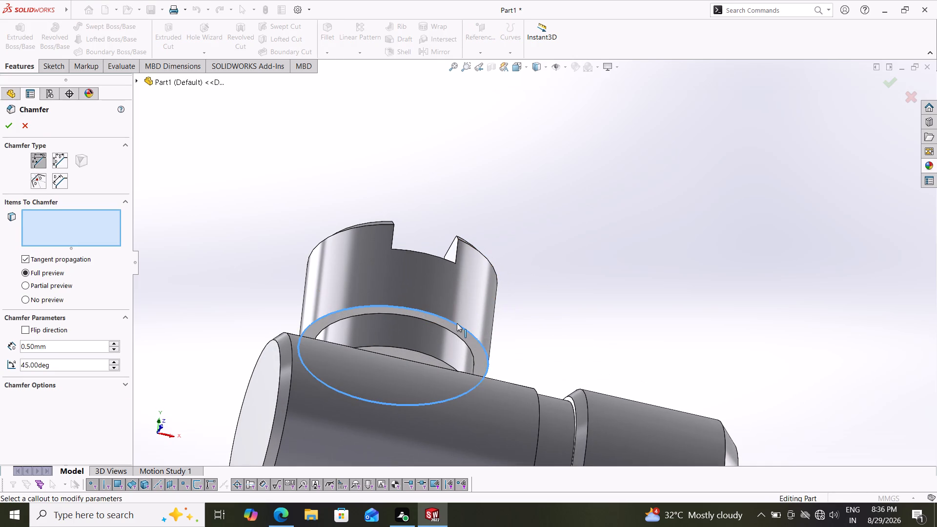
click(6, 122)
Examine the slotted boss's lower chamfer, slot and junction with the stepped body from several angles.
middle_drag(626, 179, 615, 226)
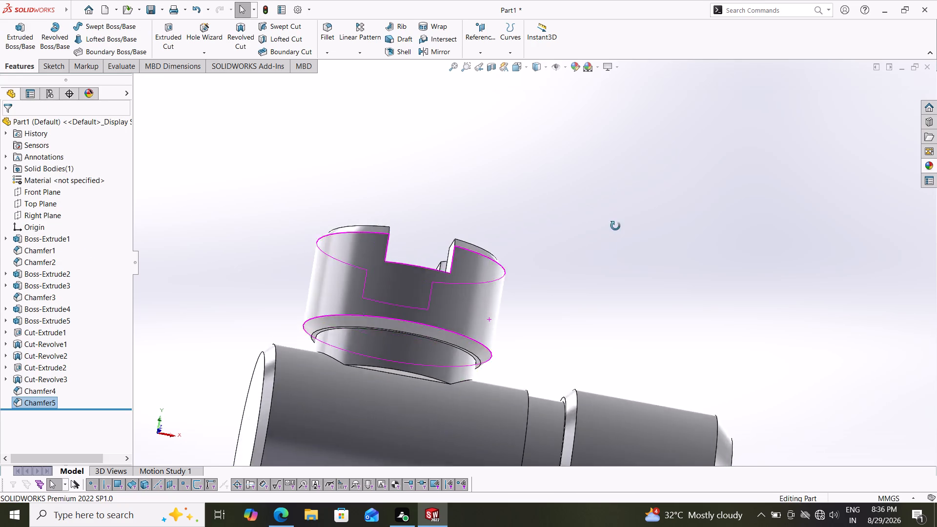
middle_drag(615, 226, 618, 252)
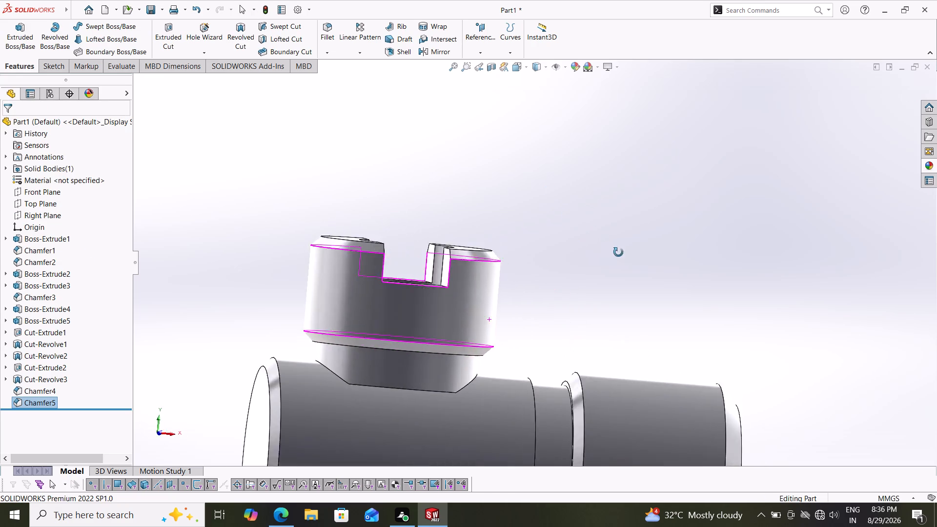
middle_drag(618, 252, 629, 276)
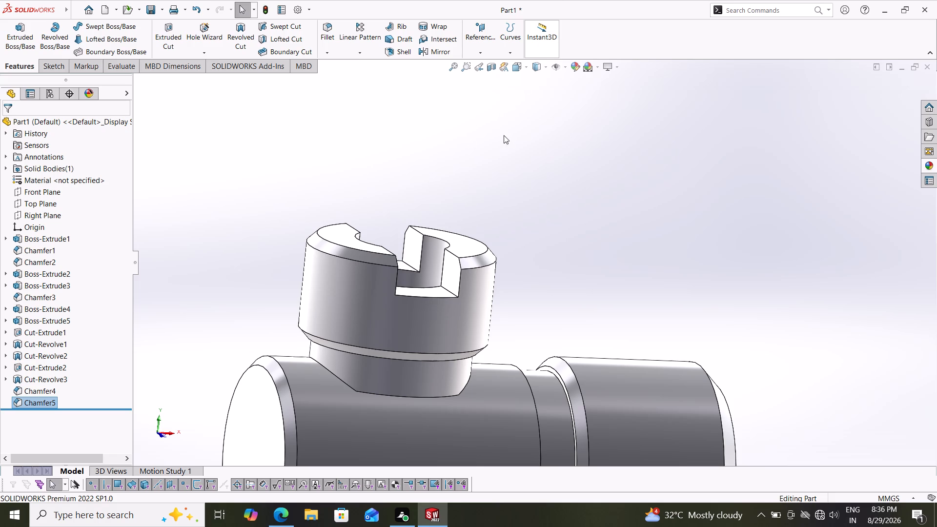
scroll(559, 217, down, 1)
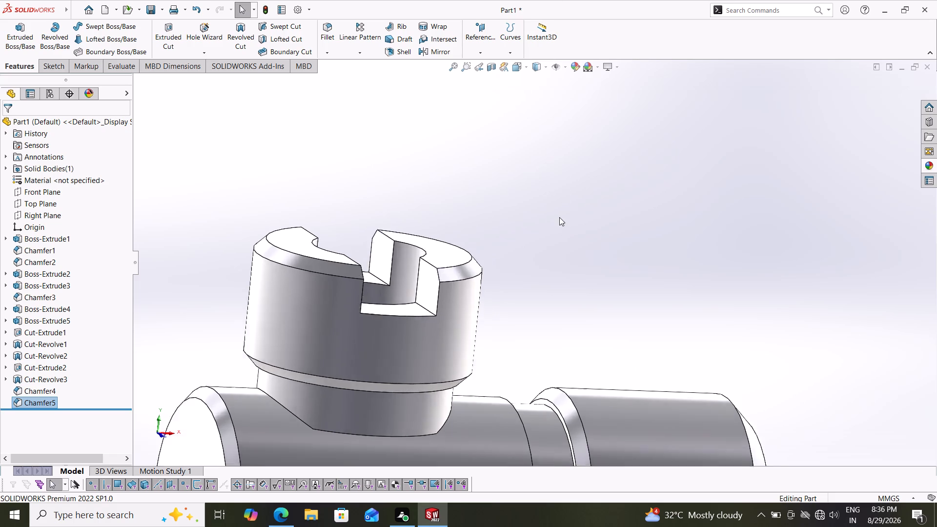
scroll(559, 217, down, 1)
scroll(547, 228, up, 3)
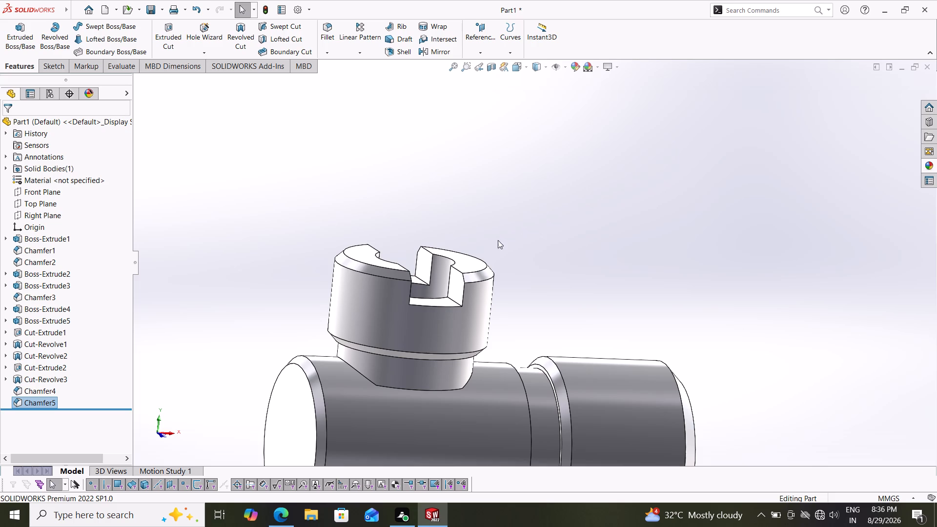
scroll(520, 246, down, 2)
scroll(515, 254, up, 4)
middle_drag(528, 278, 518, 295)
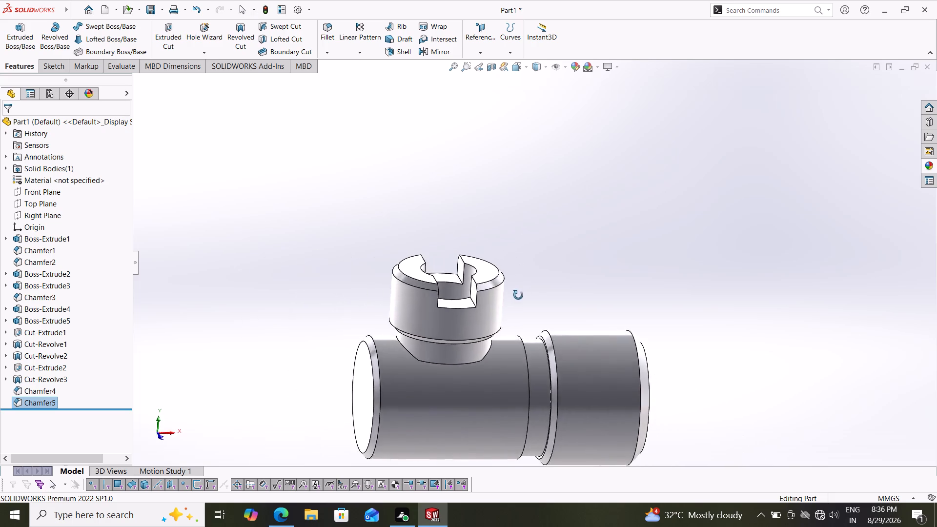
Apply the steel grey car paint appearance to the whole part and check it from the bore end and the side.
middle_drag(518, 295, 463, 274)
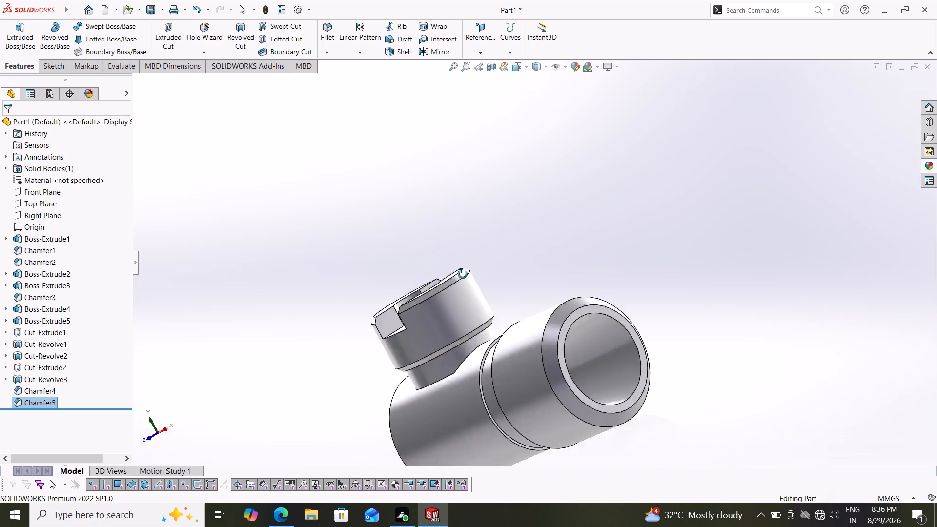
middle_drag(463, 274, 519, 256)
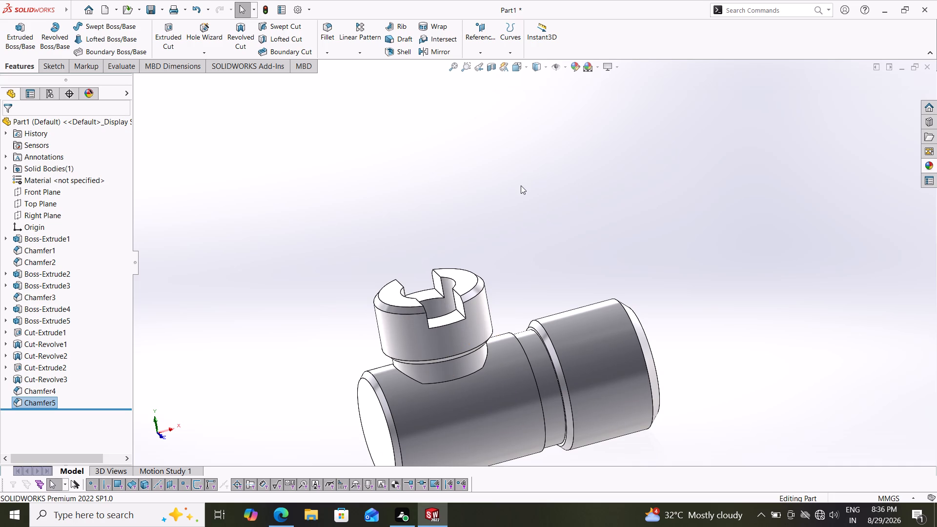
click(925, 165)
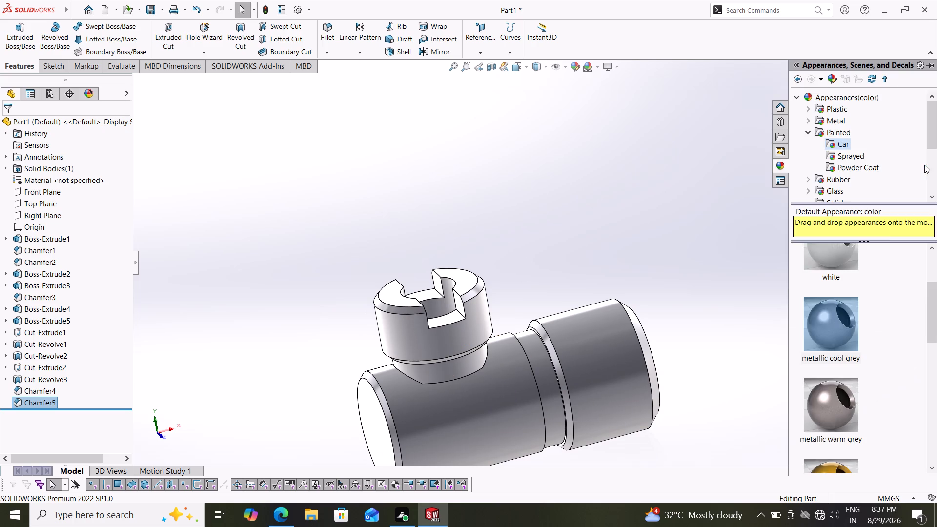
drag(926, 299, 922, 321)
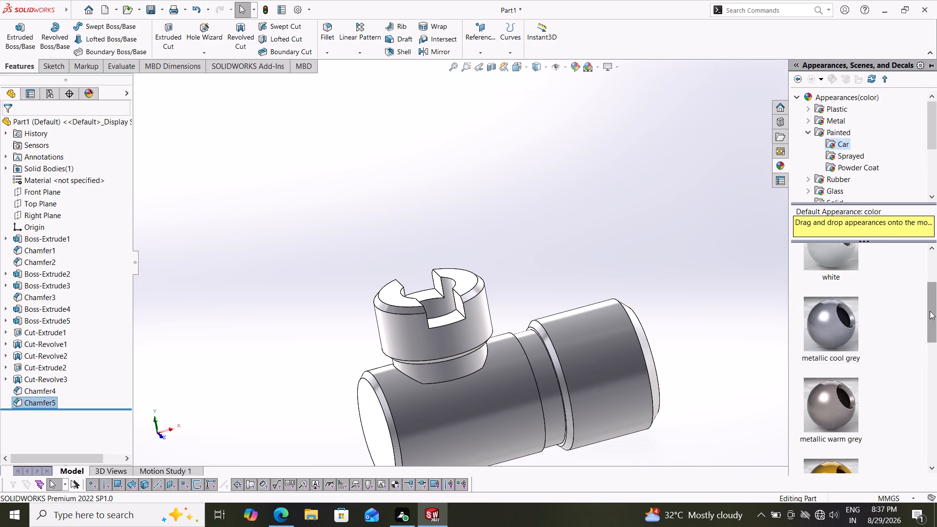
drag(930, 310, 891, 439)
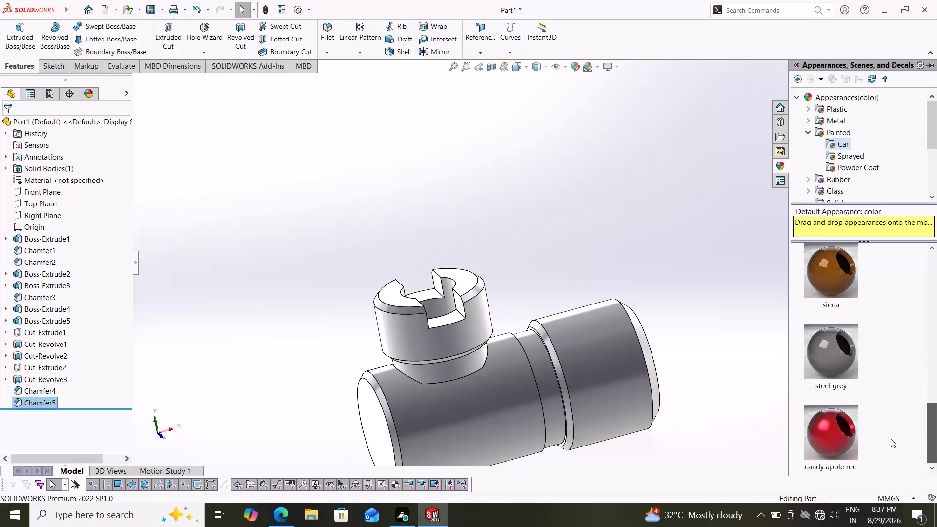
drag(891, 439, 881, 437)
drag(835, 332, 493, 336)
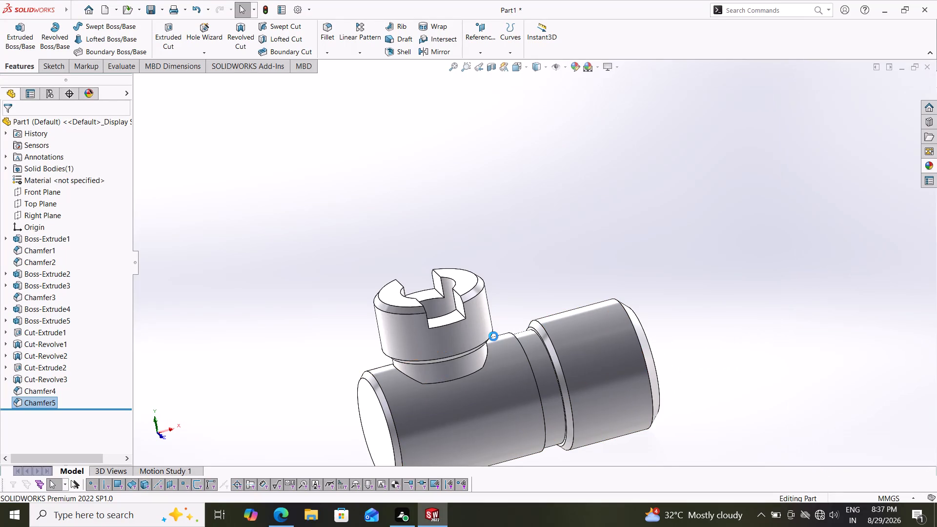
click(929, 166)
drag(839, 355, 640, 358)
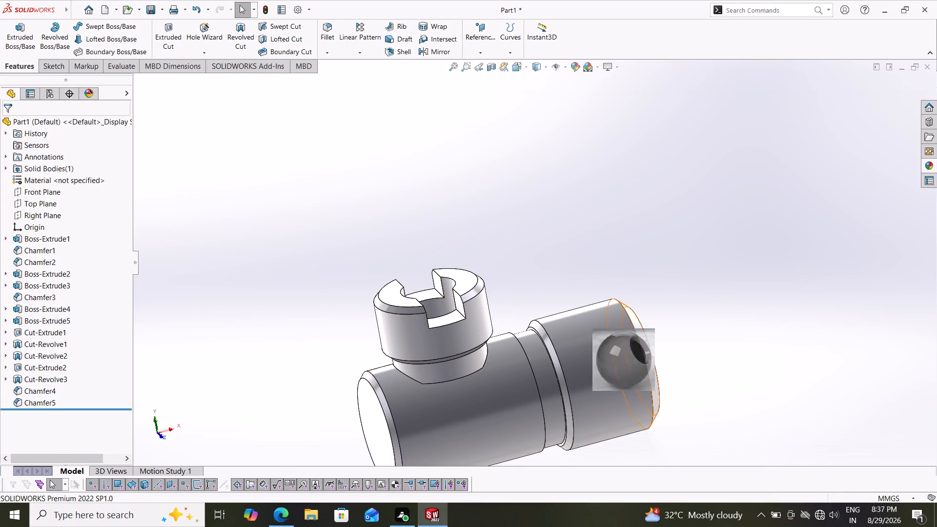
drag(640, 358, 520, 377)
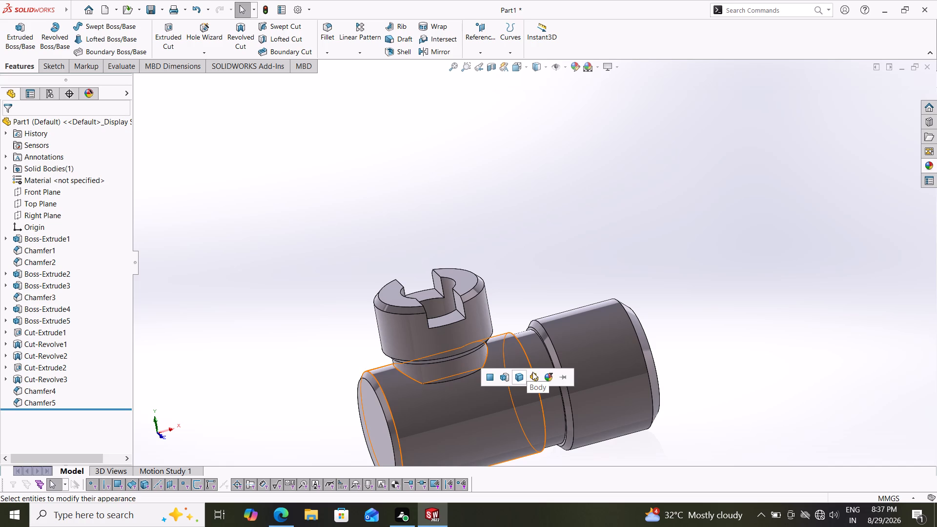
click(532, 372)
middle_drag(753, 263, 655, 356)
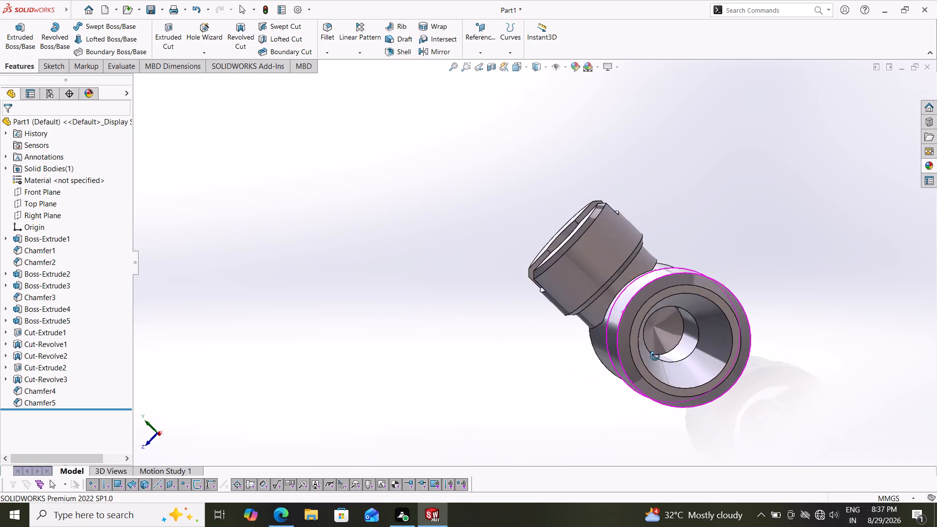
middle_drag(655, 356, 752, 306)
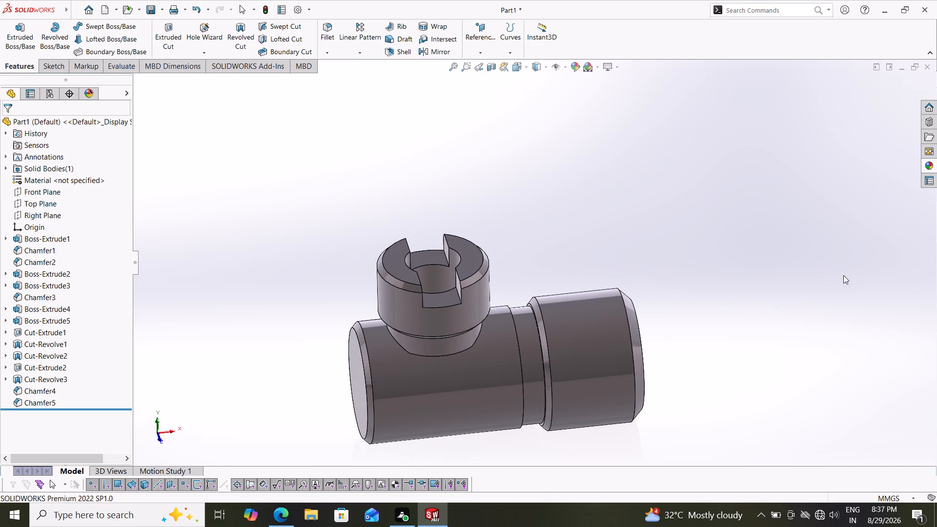
Apply the metallic cool grey car paint appearance to the whole part again.
click(928, 160)
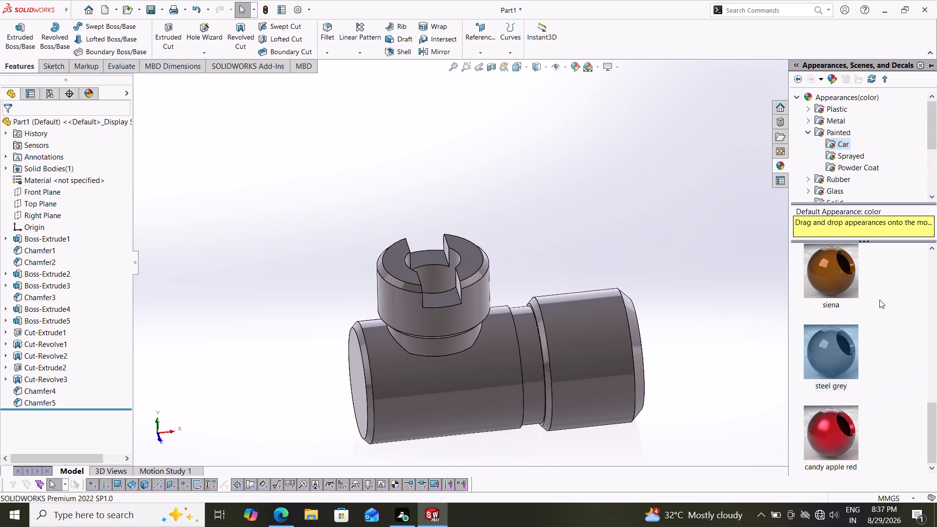
drag(936, 428, 926, 327)
drag(828, 258, 544, 330)
click(557, 332)
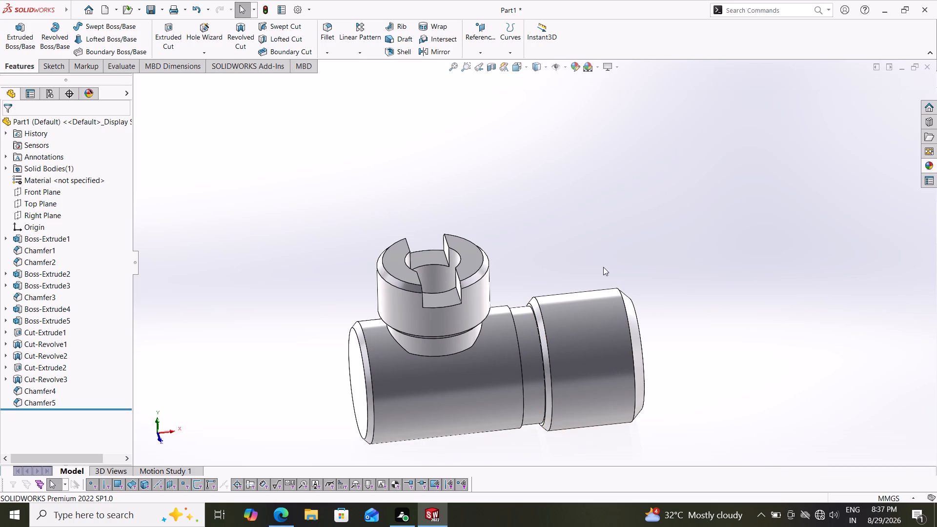
Save the part as a SOLIDWORKS Part named t in the Documents folder, with the slotted boss facing up.
middle_drag(519, 248, 530, 384)
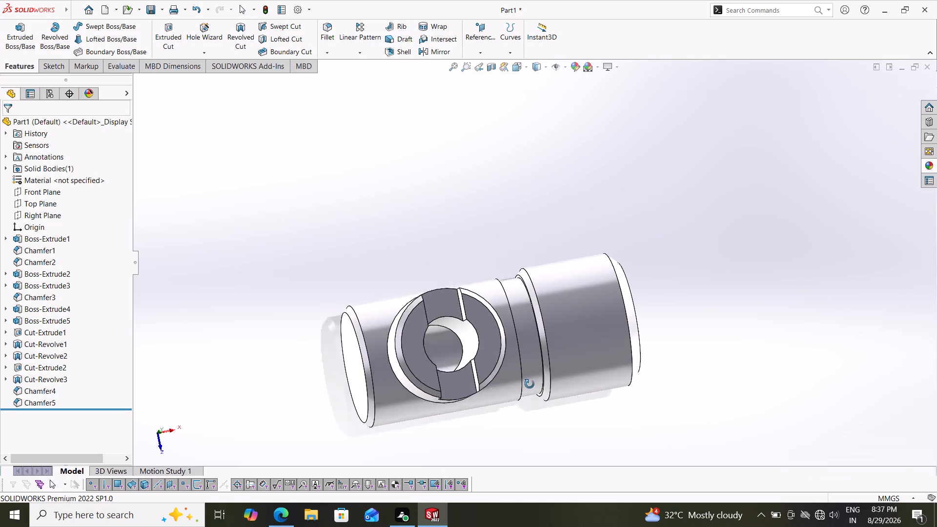
middle_drag(530, 384, 421, 425)
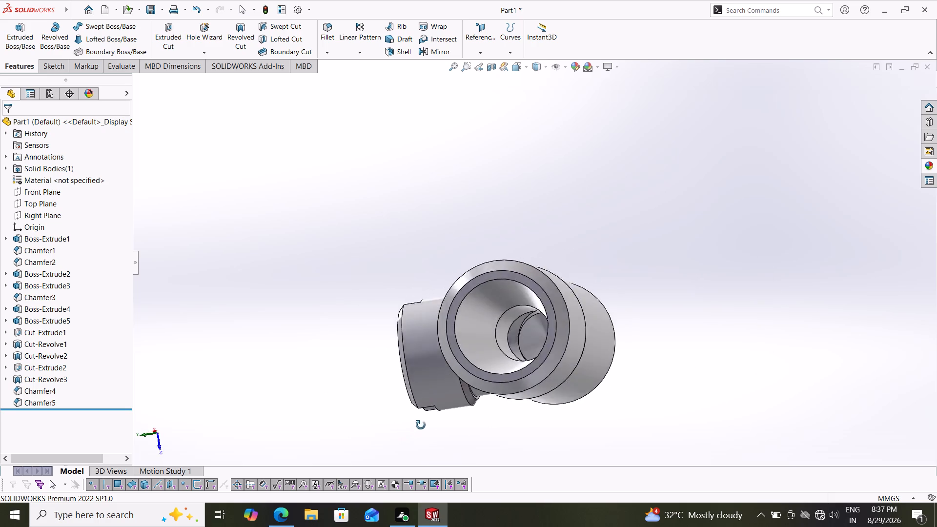
middle_drag(421, 425, 687, 346)
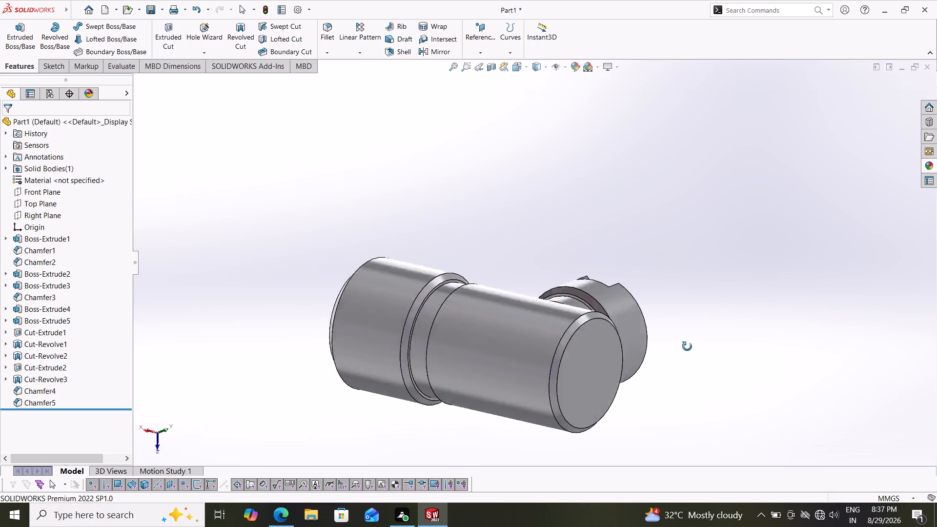
middle_drag(687, 346, 818, 362)
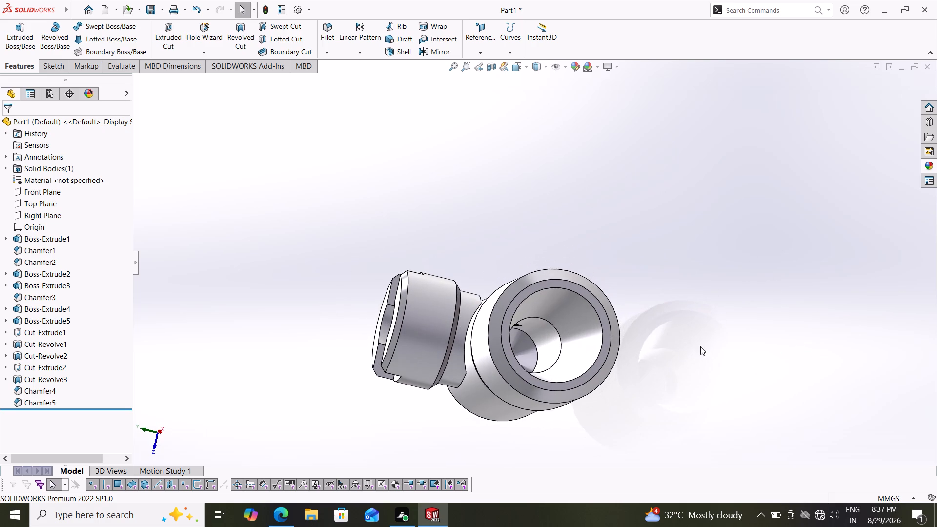
middle_drag(371, 382, 469, 262)
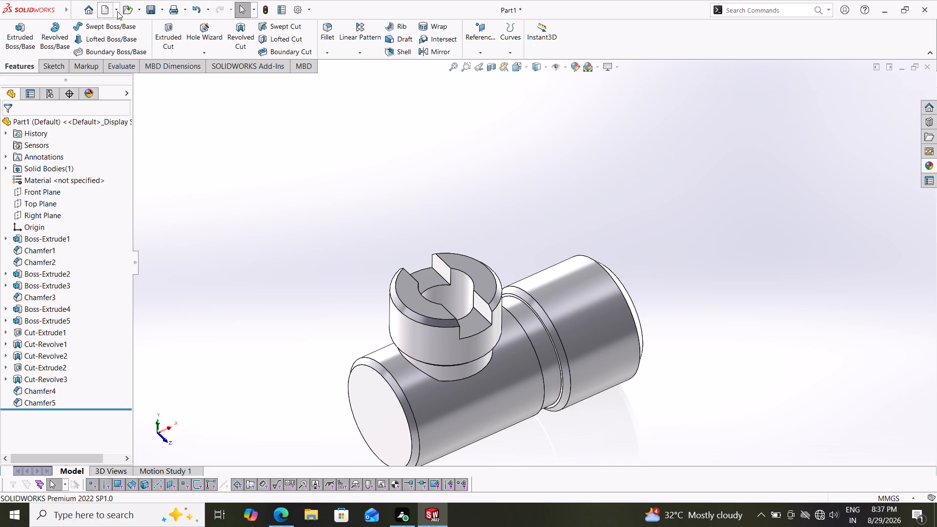
click(159, 12)
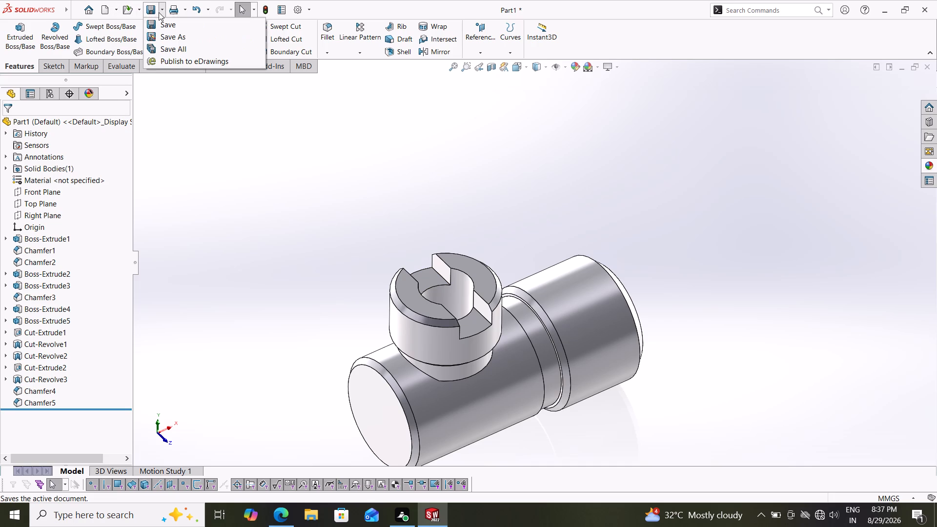
click(168, 37)
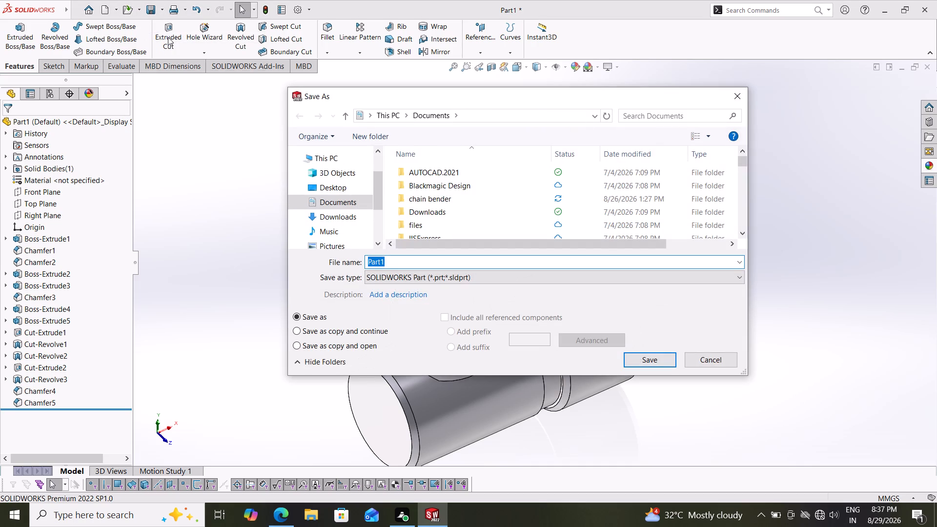
key(t)
key(space)
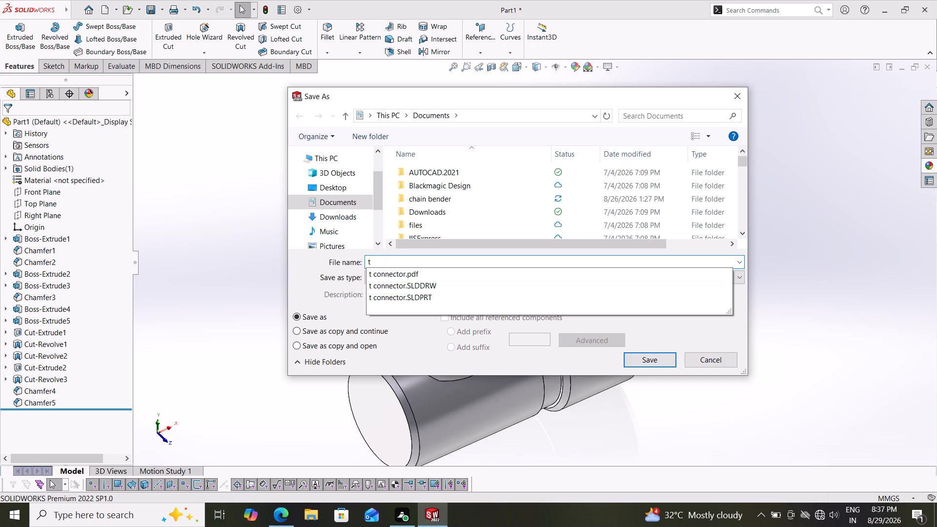
key(c)
text(onn)
text(ect)
key(BackSpace)
key(BackSpace)
key(BackSpace)
key(BackSpace)
key(BackSpace)
key(BackSpace)
key(BackSpace)
key(Return)
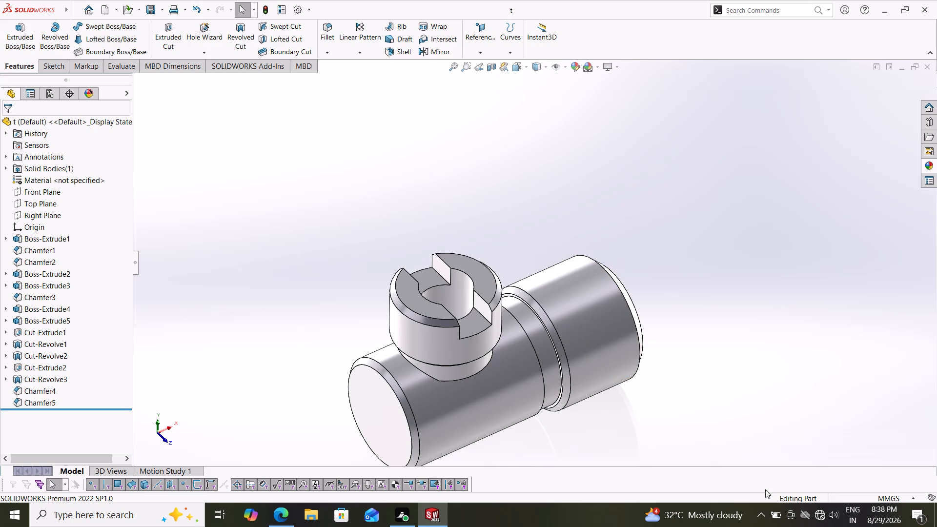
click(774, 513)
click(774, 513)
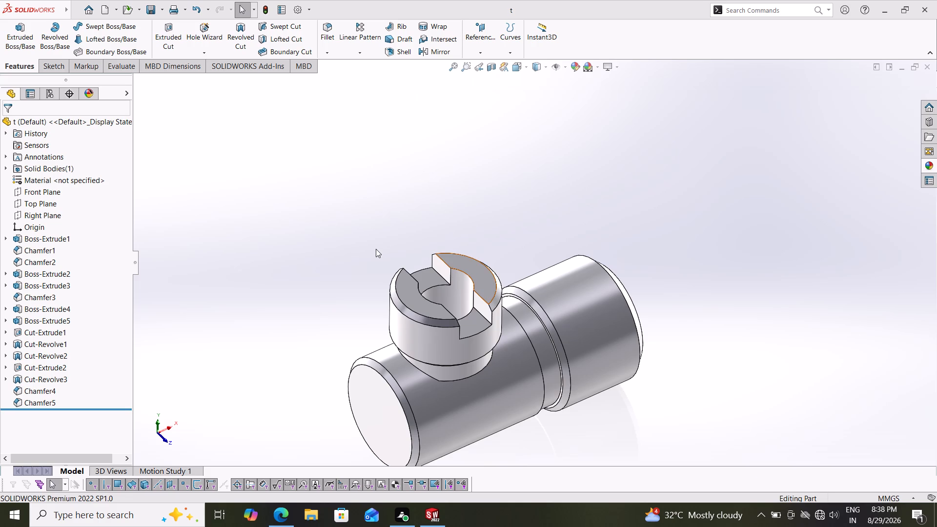
Create a drawing from the saved part on an A3 (ANSI) Landscape sheet.
click(114, 6)
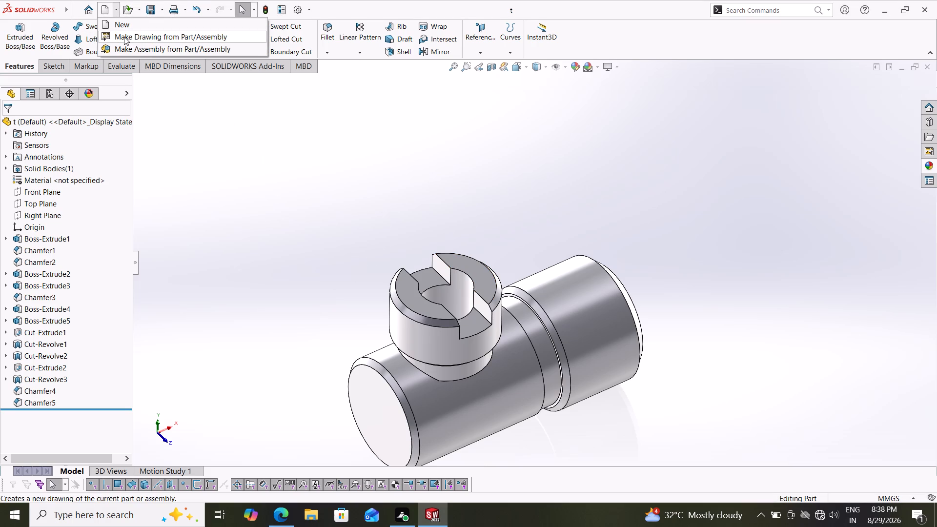
click(124, 37)
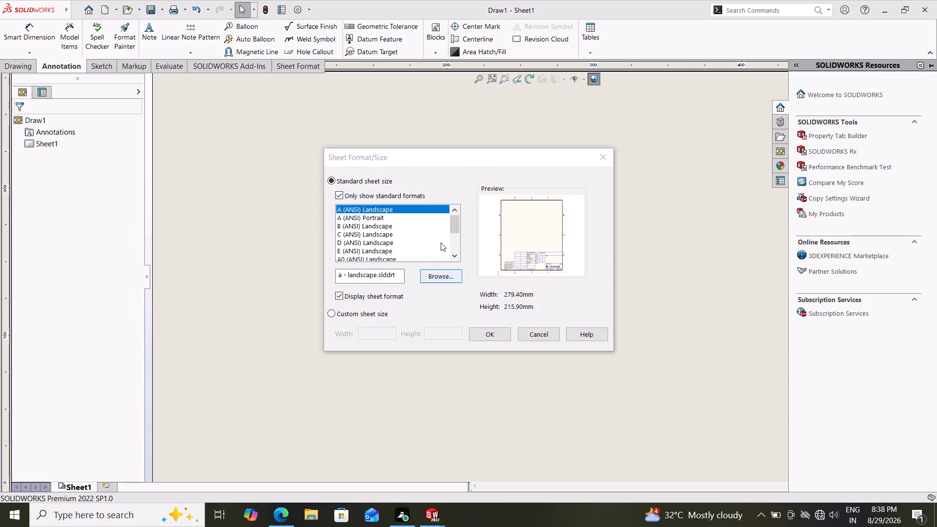
drag(450, 221, 452, 234)
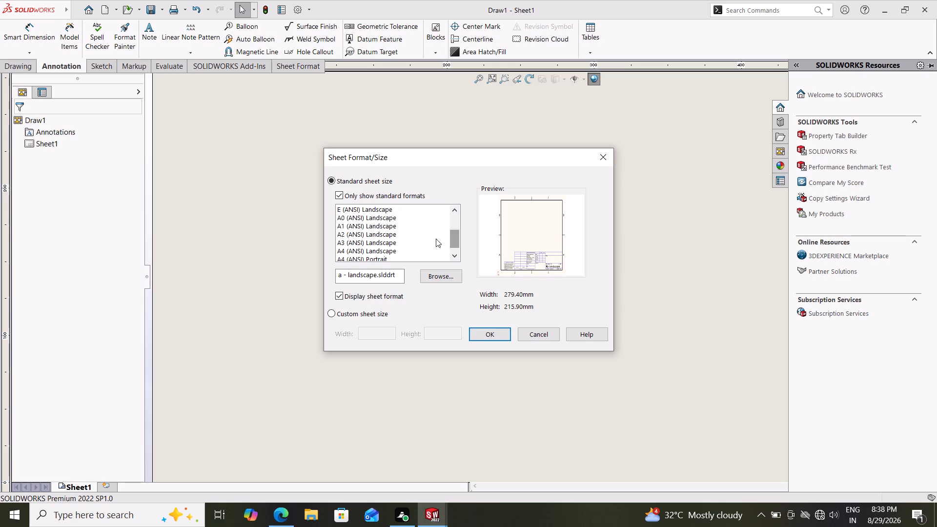
click(389, 241)
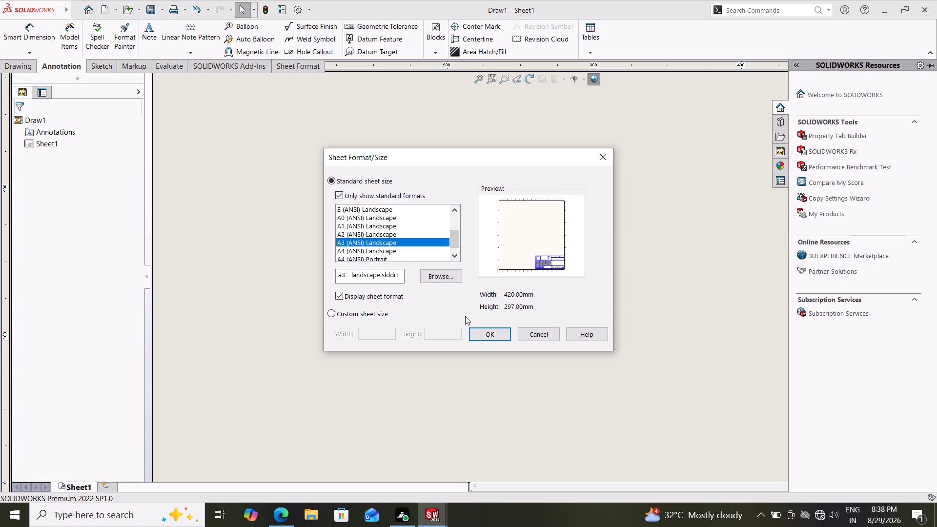
click(481, 335)
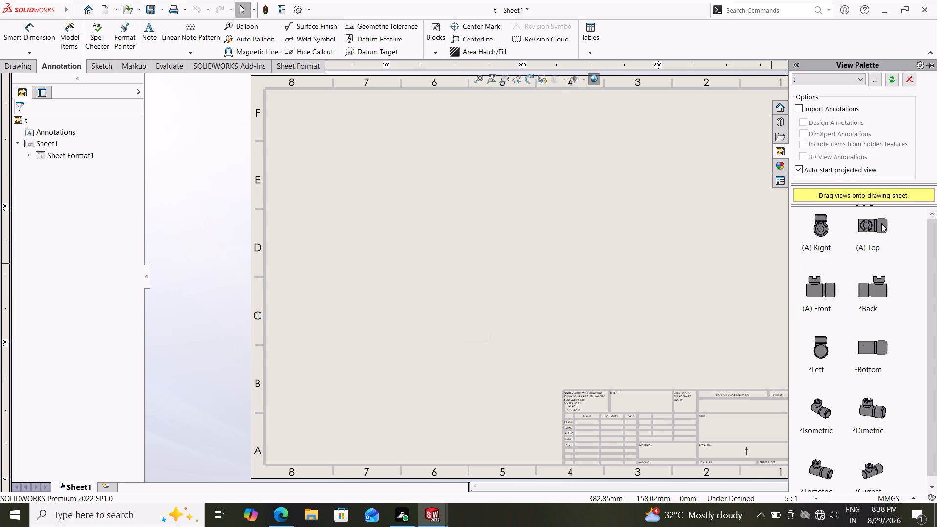
Place the Top view in the sheet's lower-left area and its projected isometric view in the upper-right corner.
drag(880, 224, 429, 336)
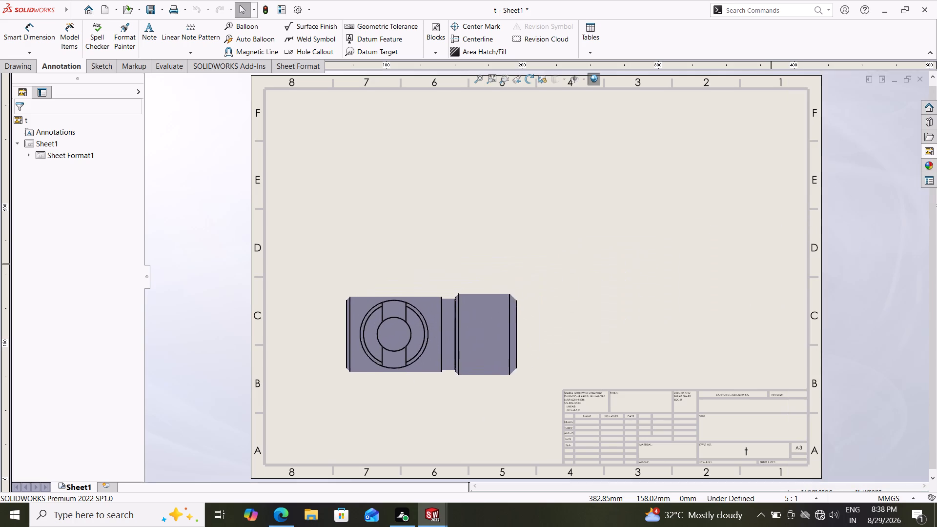
drag(429, 336, 405, 364)
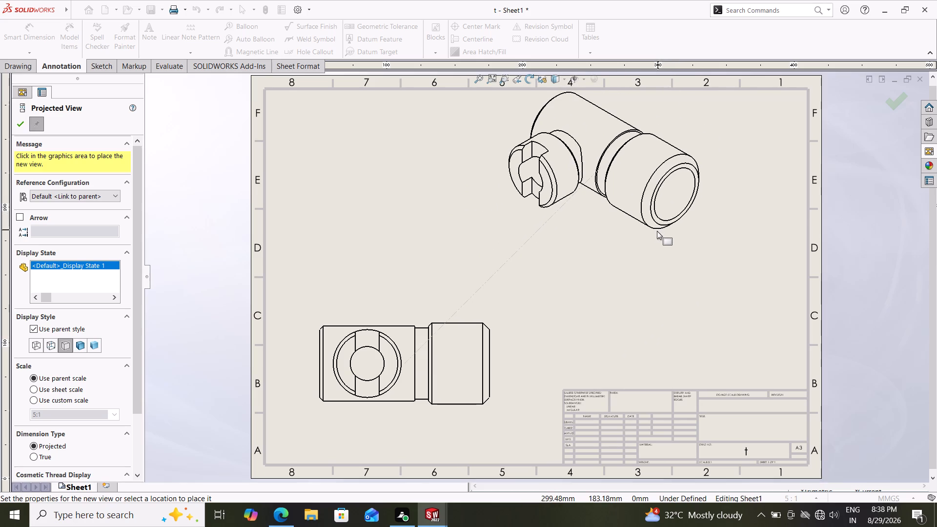
click(651, 233)
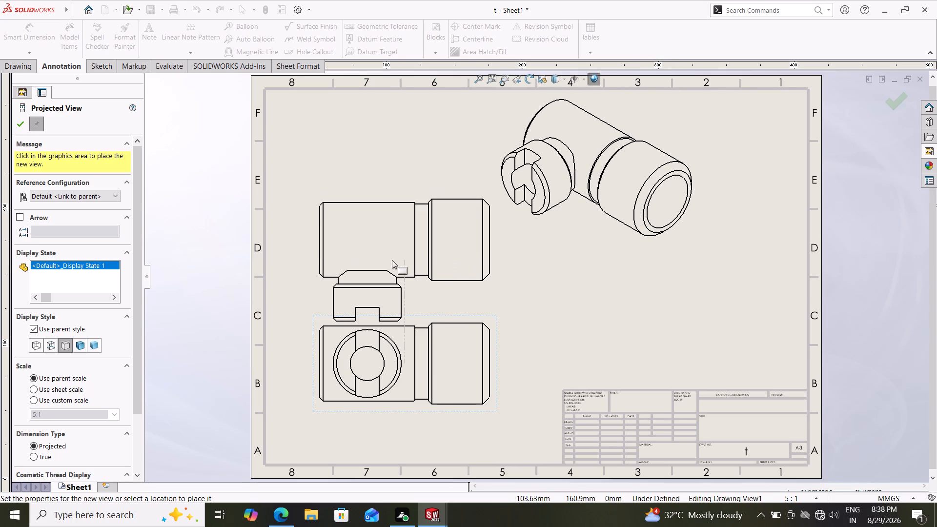
key(Escape)
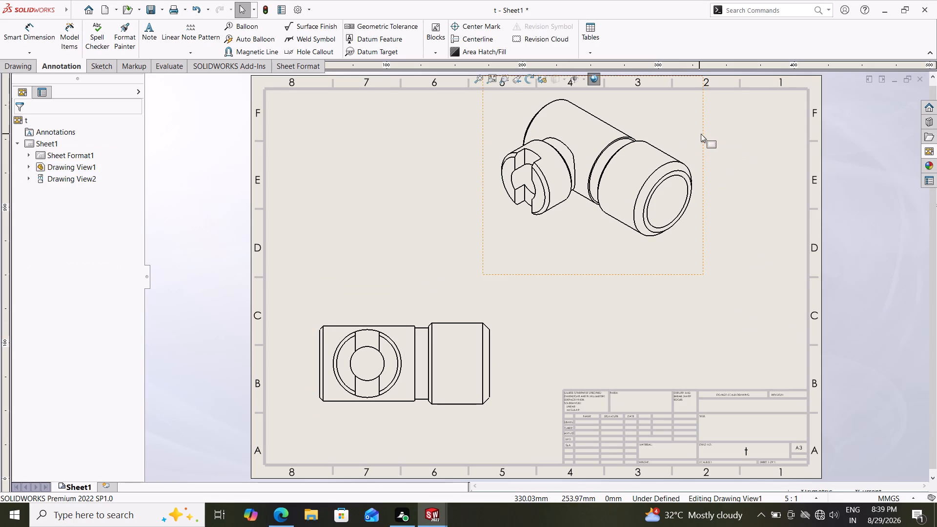
drag(701, 131, 774, 152)
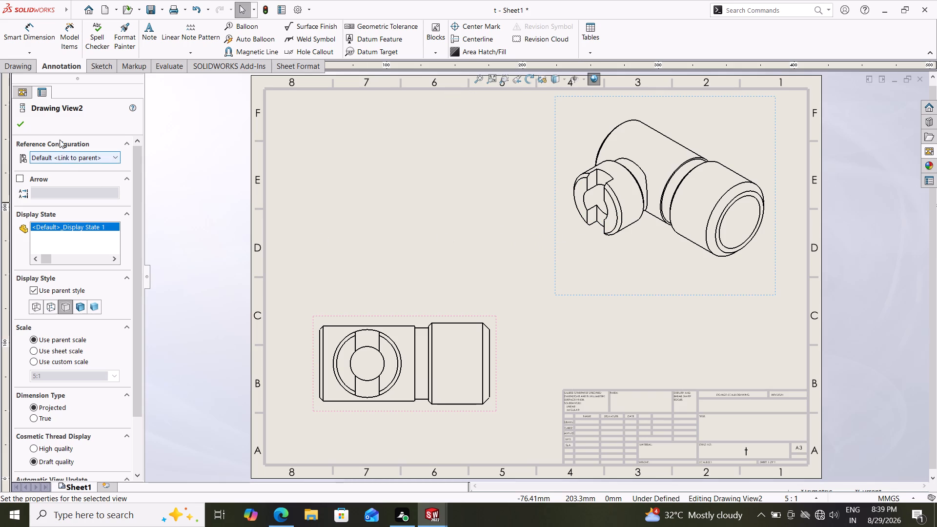
Create section view A-A with a horizontal cutting line through the Top view's boss centre, boss facing up, and place it above.
click(25, 62)
click(102, 30)
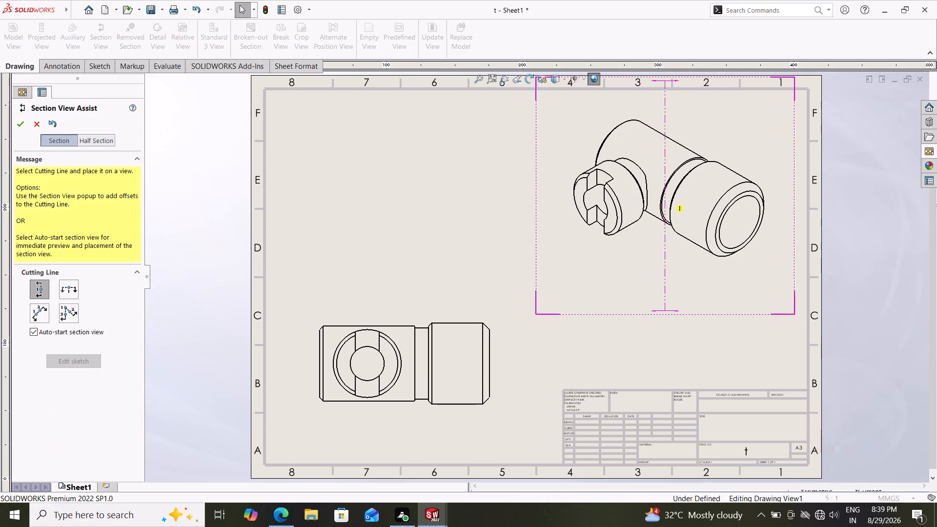
click(68, 284)
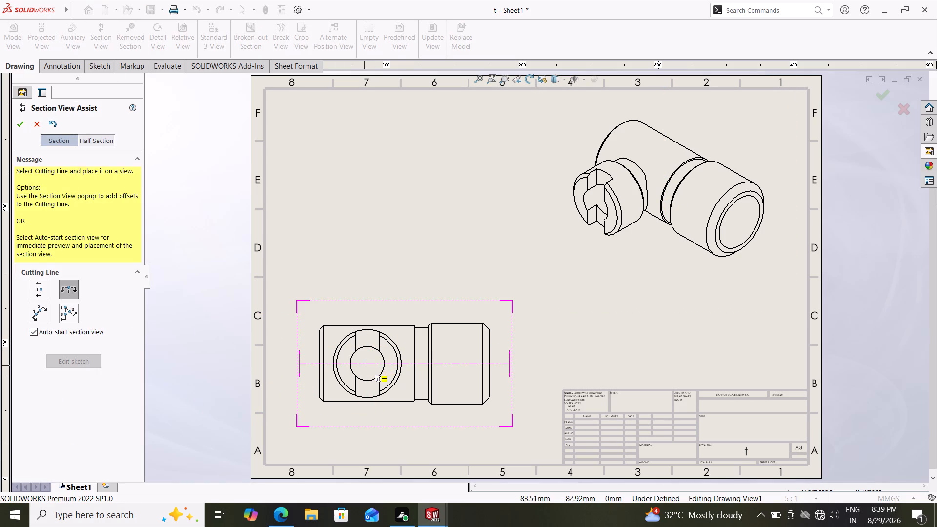
click(367, 366)
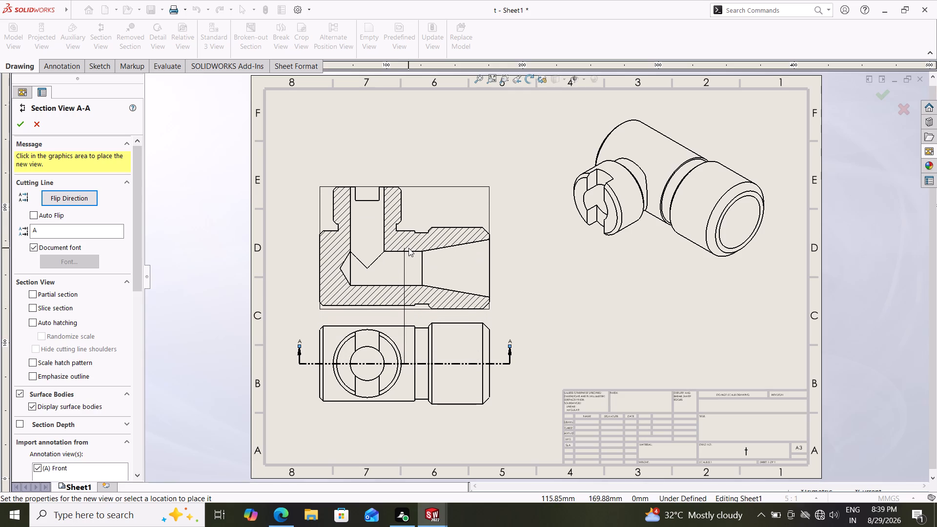
click(72, 198)
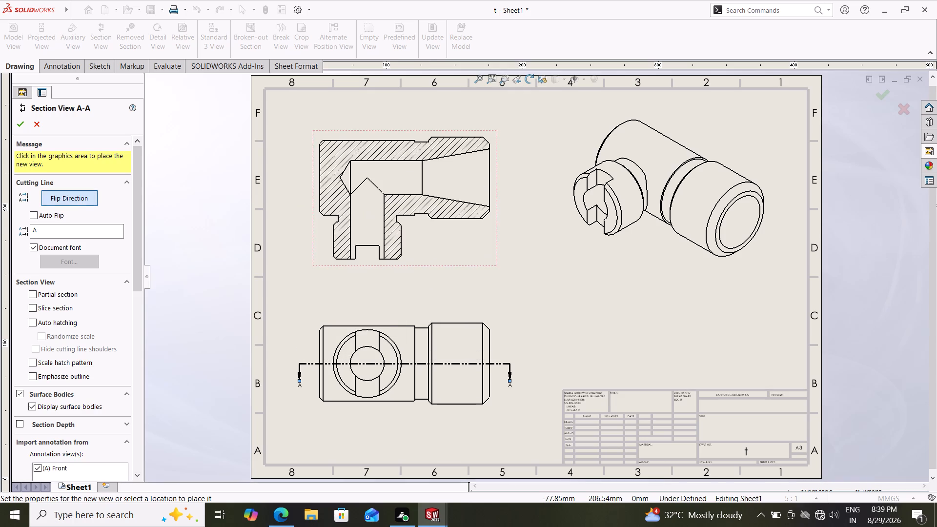
click(60, 199)
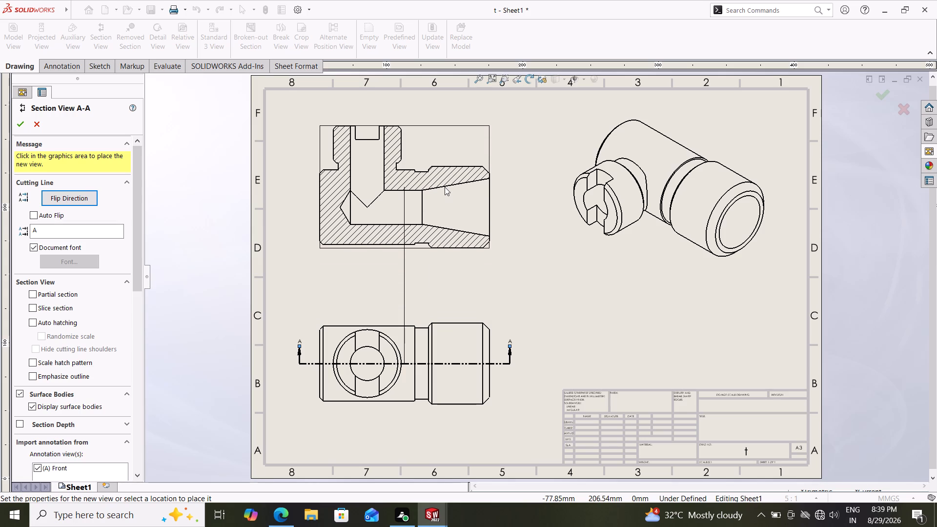
click(445, 187)
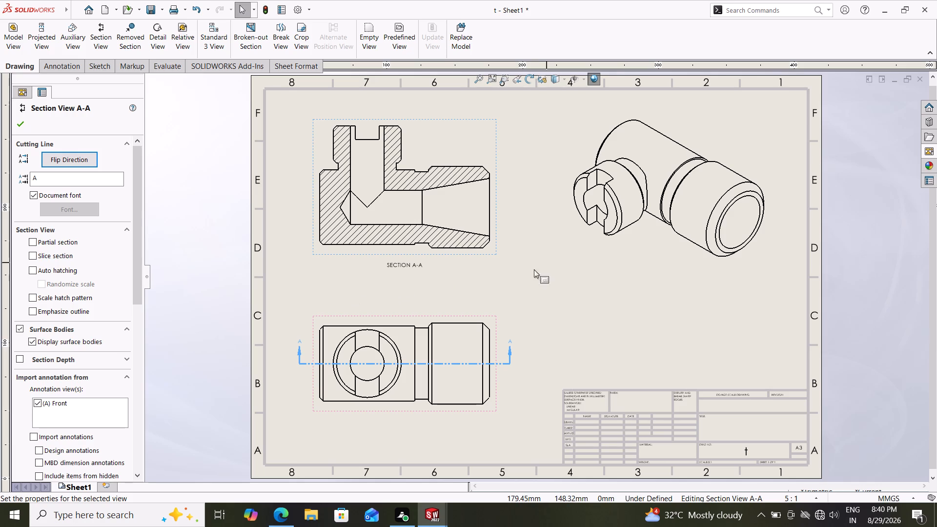
Rotate the isometric drawing view to an angle of 250 degrees so its slotted boss stands upright.
click(773, 142)
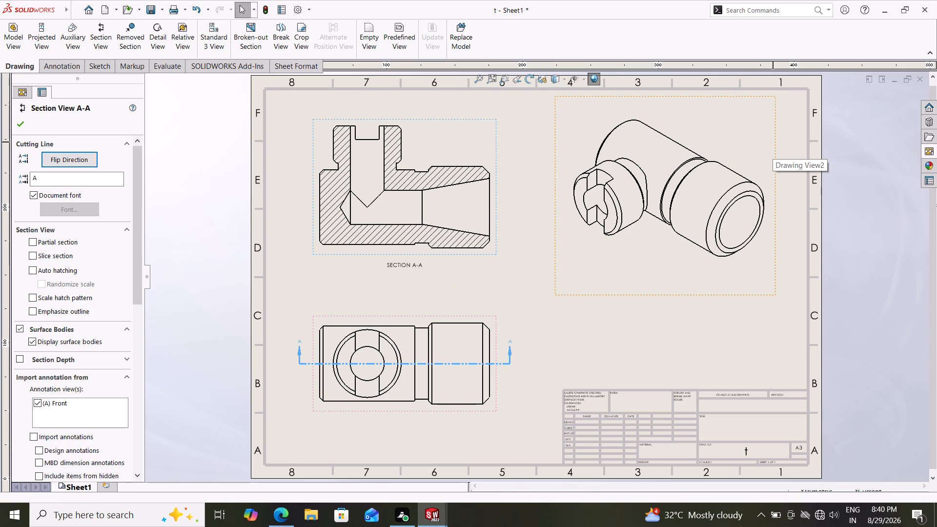
click(530, 76)
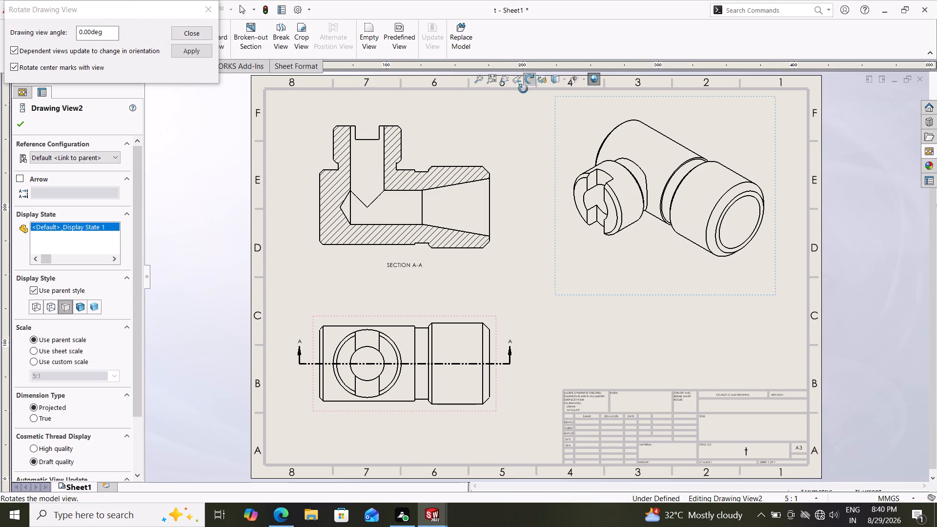
drag(110, 30, 36, 31)
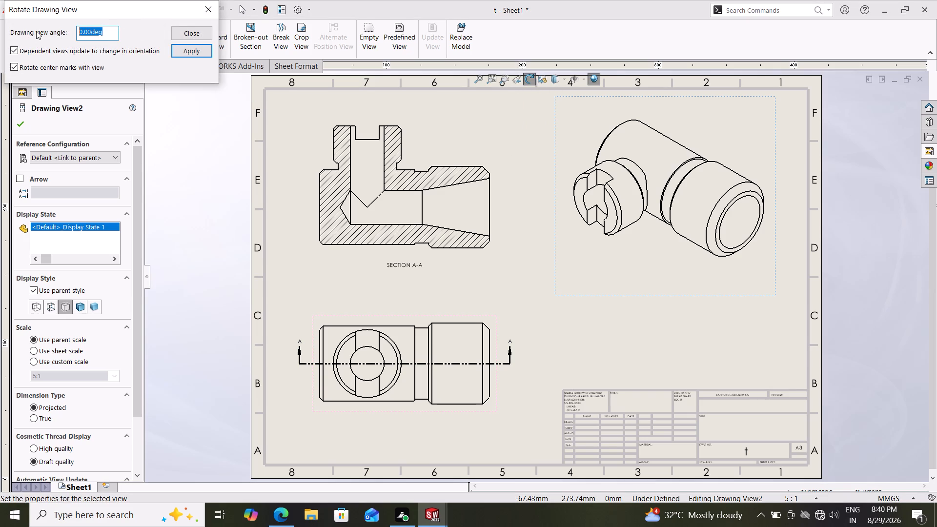
key(1)
key(BackSpace)
text(270)
key(Return)
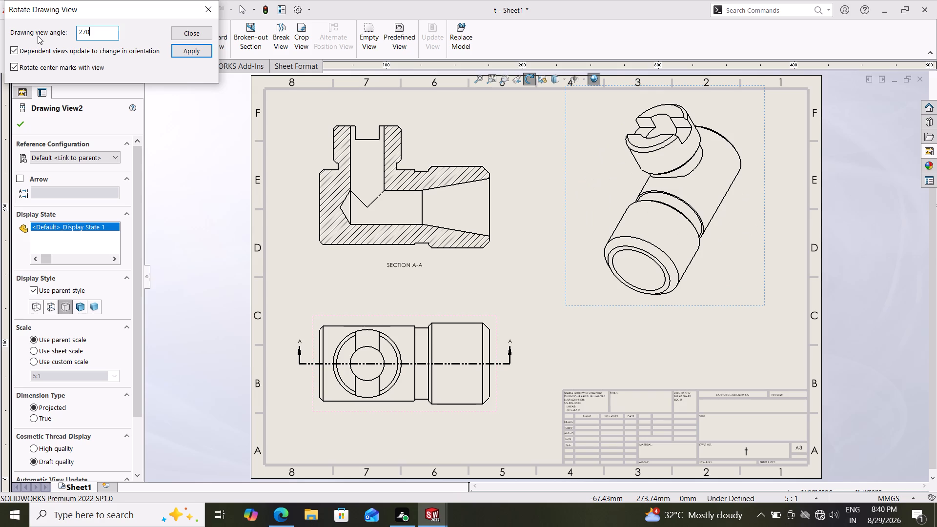
key(BackSpace)
key(BackSpace)
text(50)
key(Return)
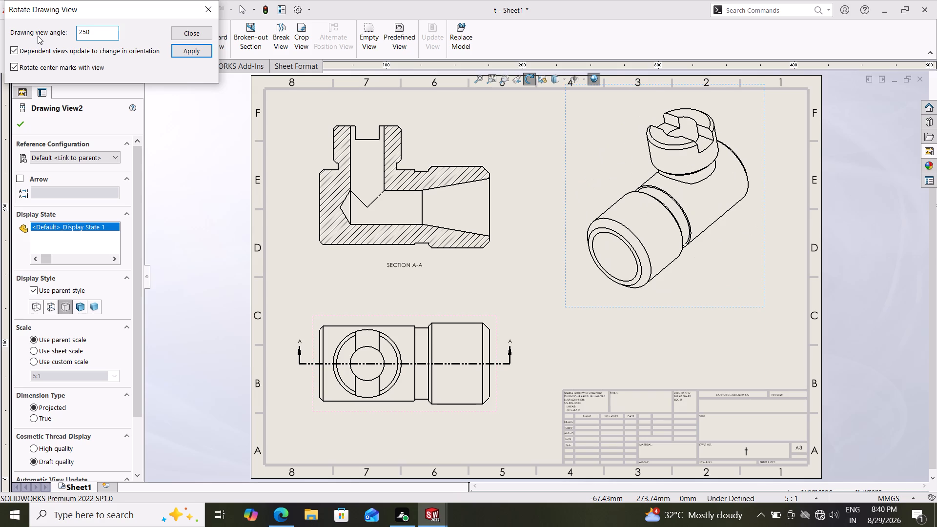
click(189, 52)
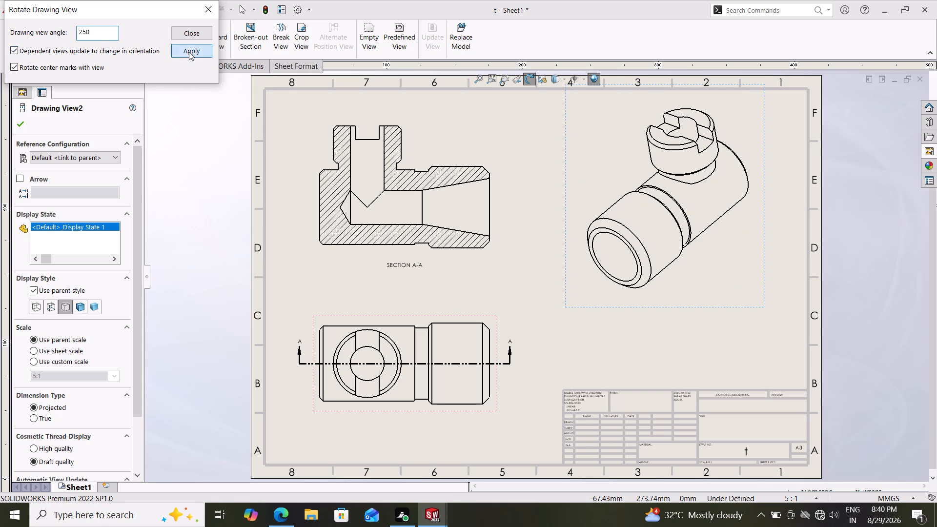
click(191, 29)
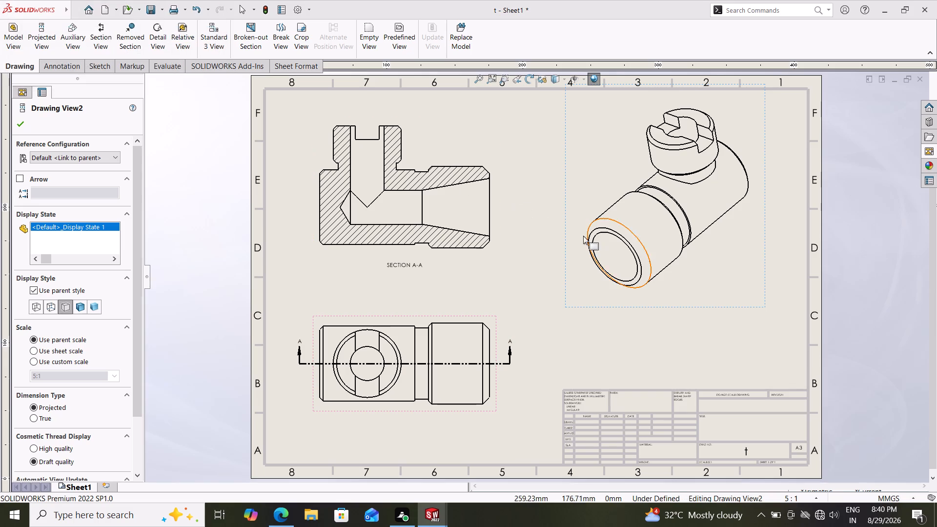
Move the rotated isometric view slightly lower and closer to the sheet's right border, above the title block.
drag(766, 148, 771, 155)
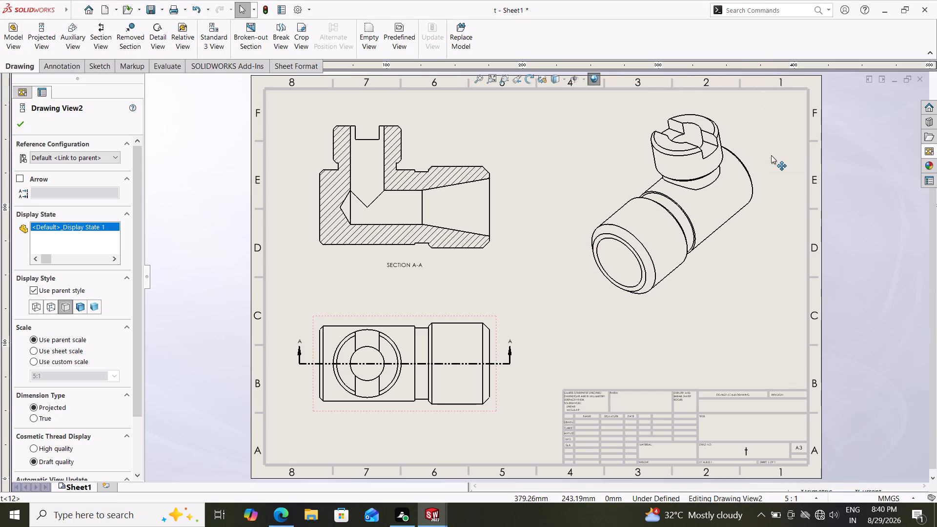
drag(771, 155, 780, 177)
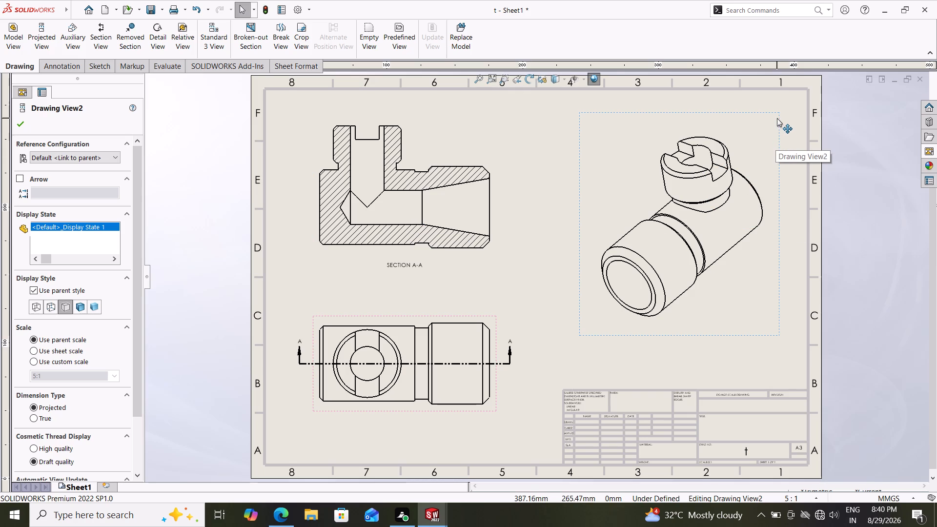
drag(777, 118, 789, 117)
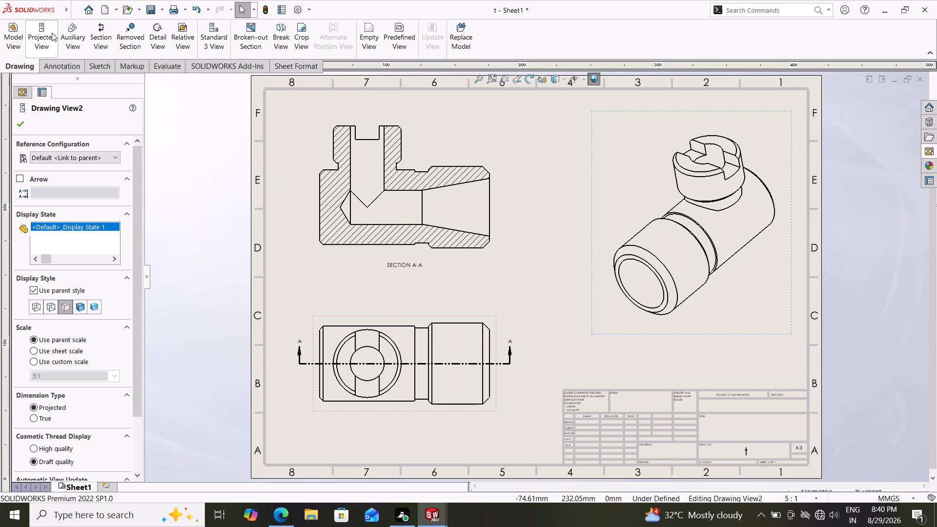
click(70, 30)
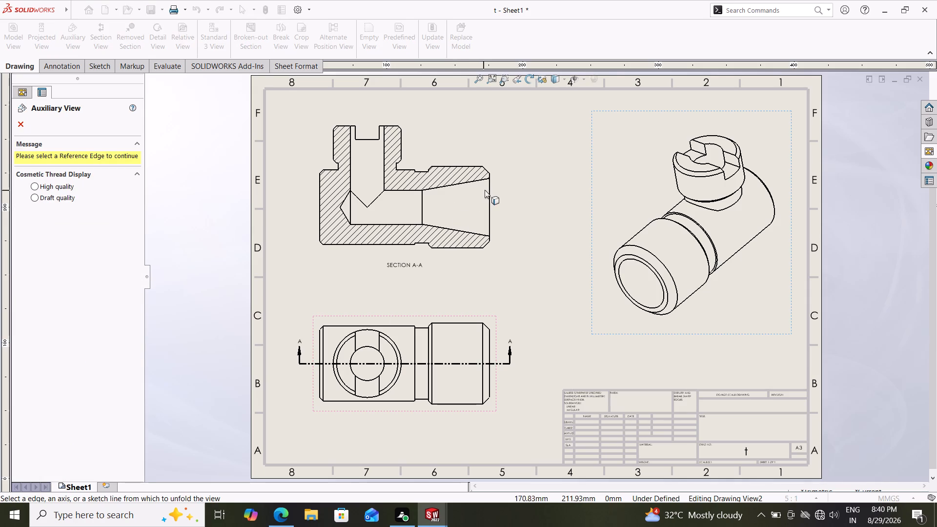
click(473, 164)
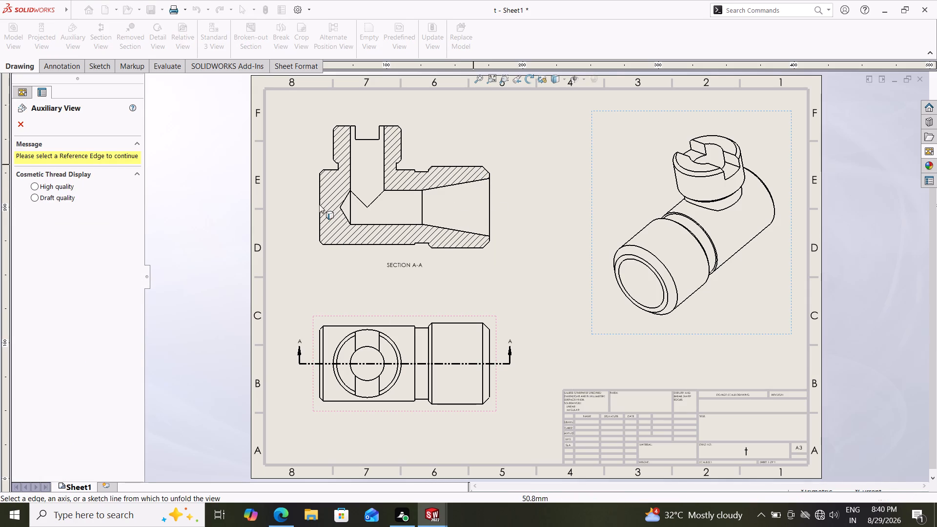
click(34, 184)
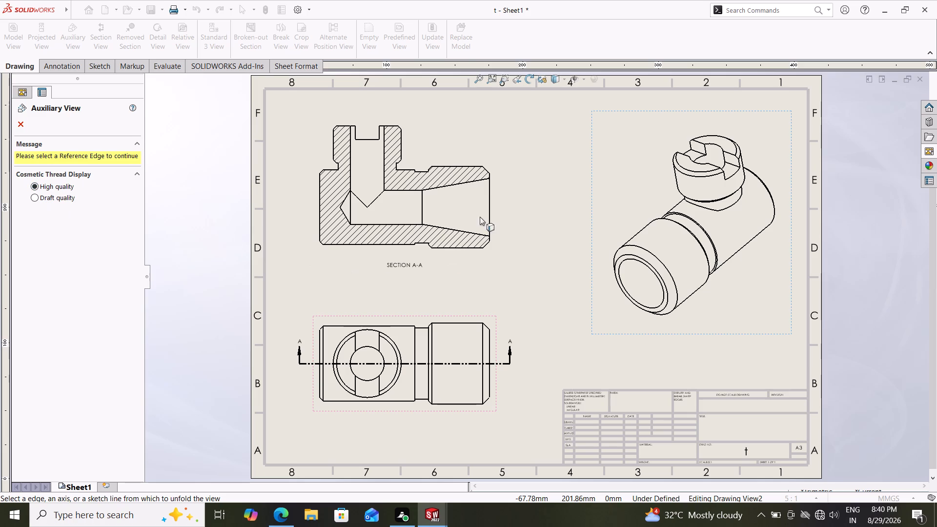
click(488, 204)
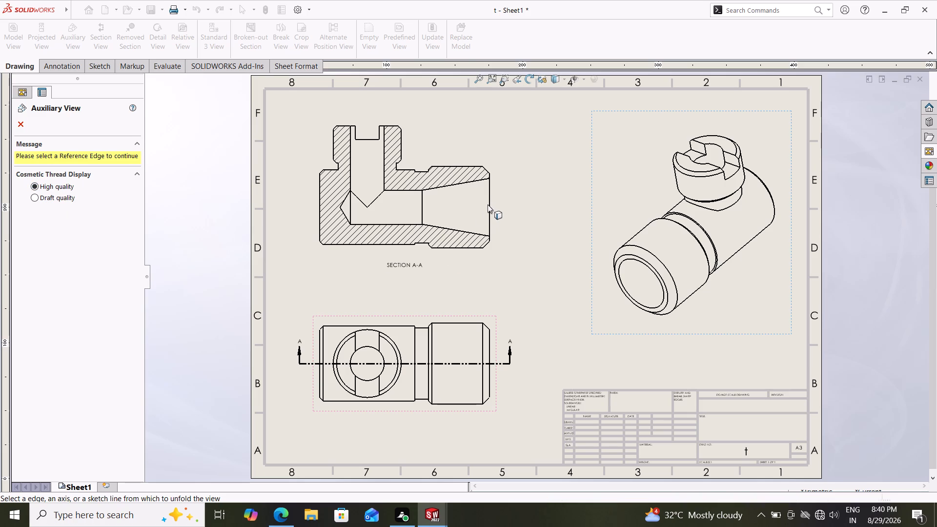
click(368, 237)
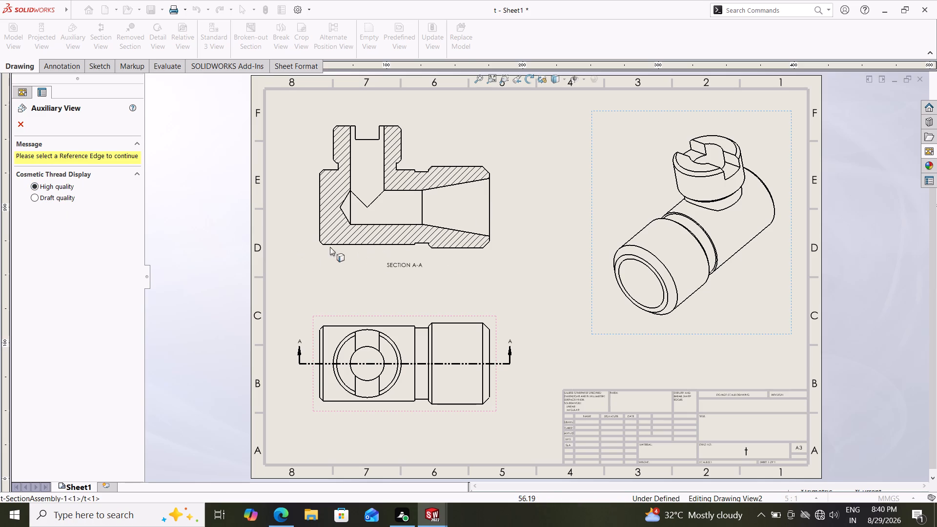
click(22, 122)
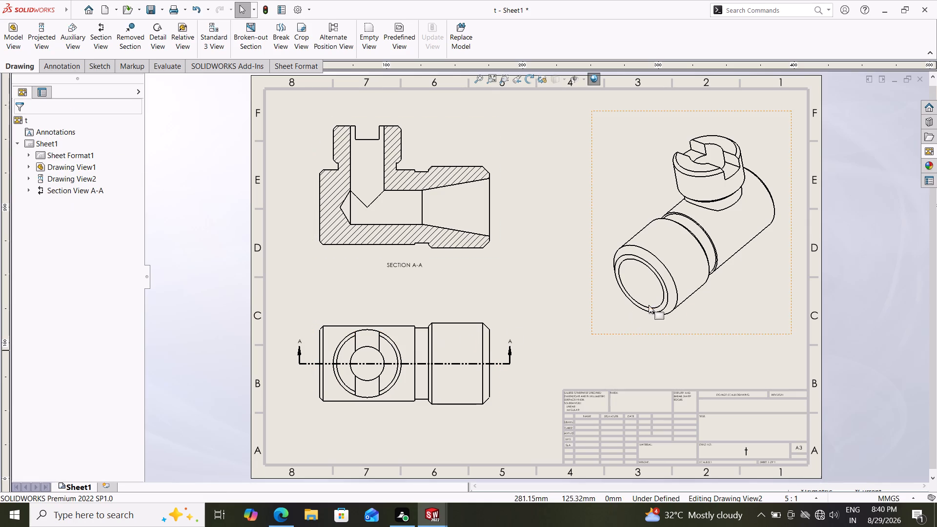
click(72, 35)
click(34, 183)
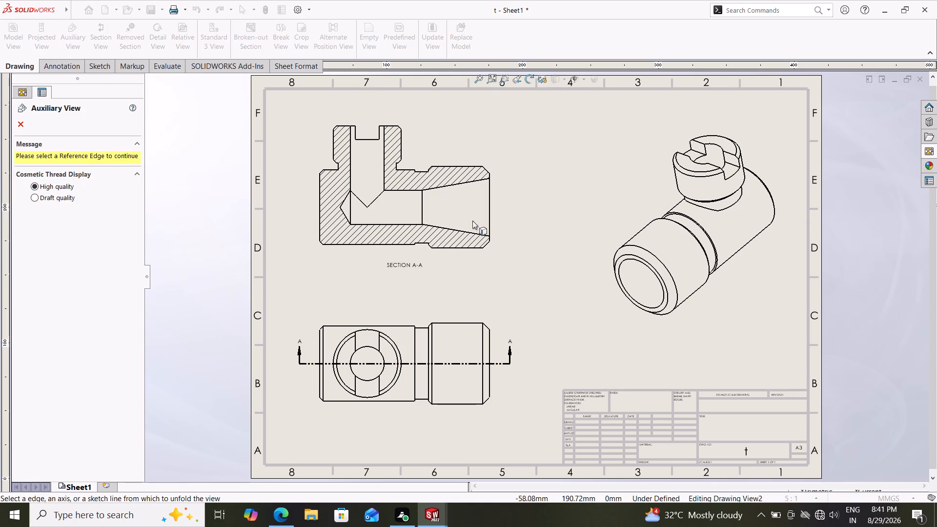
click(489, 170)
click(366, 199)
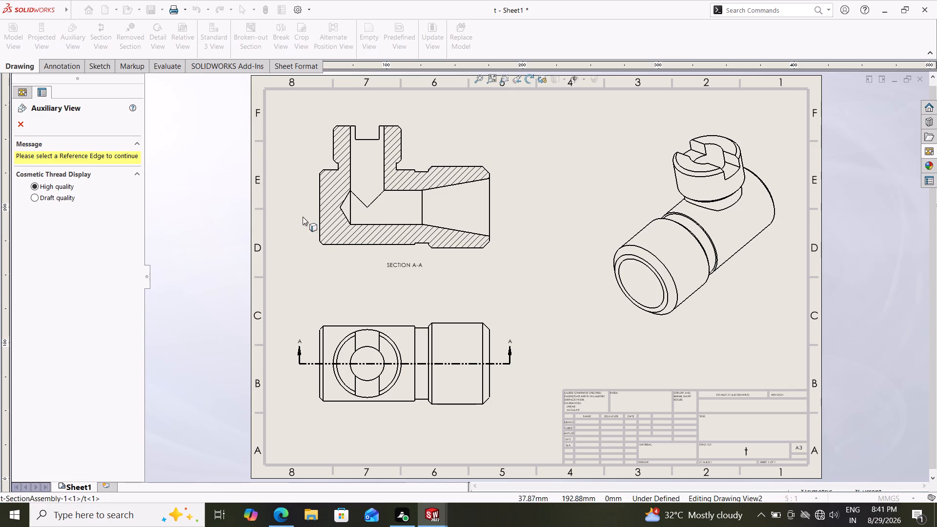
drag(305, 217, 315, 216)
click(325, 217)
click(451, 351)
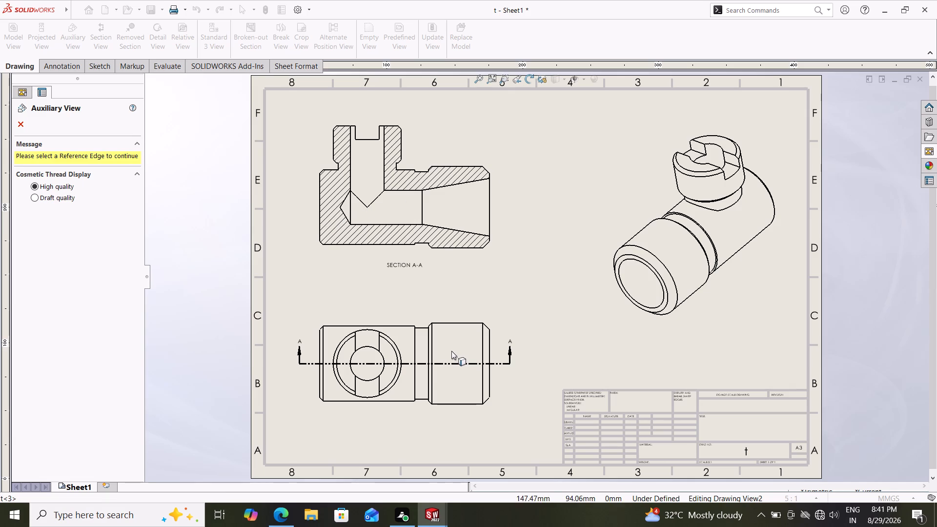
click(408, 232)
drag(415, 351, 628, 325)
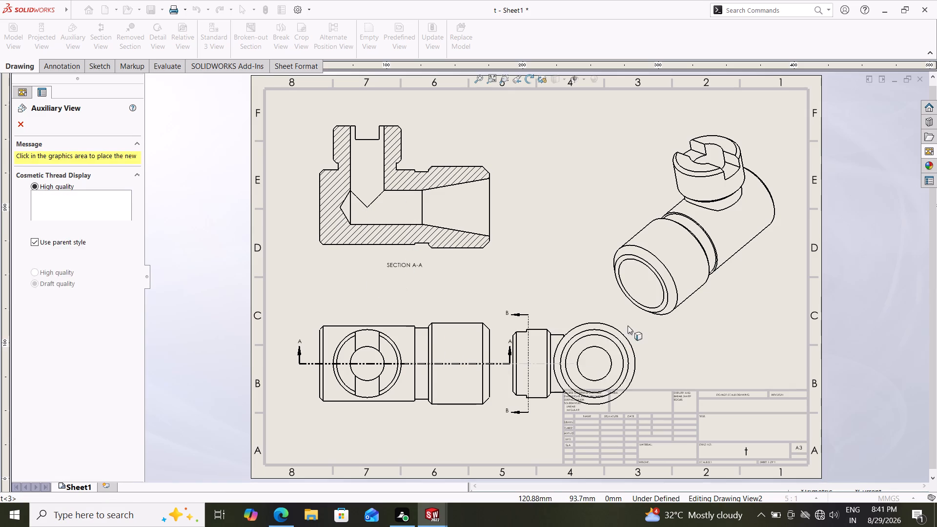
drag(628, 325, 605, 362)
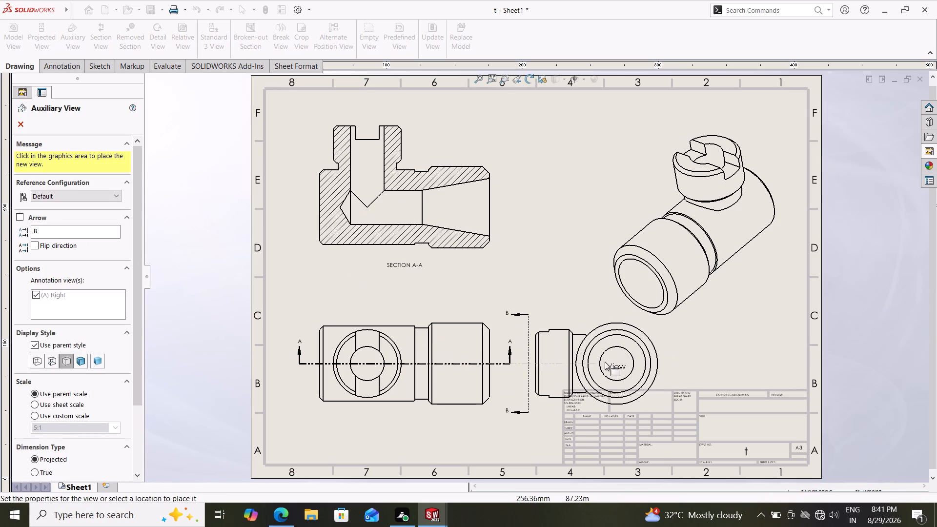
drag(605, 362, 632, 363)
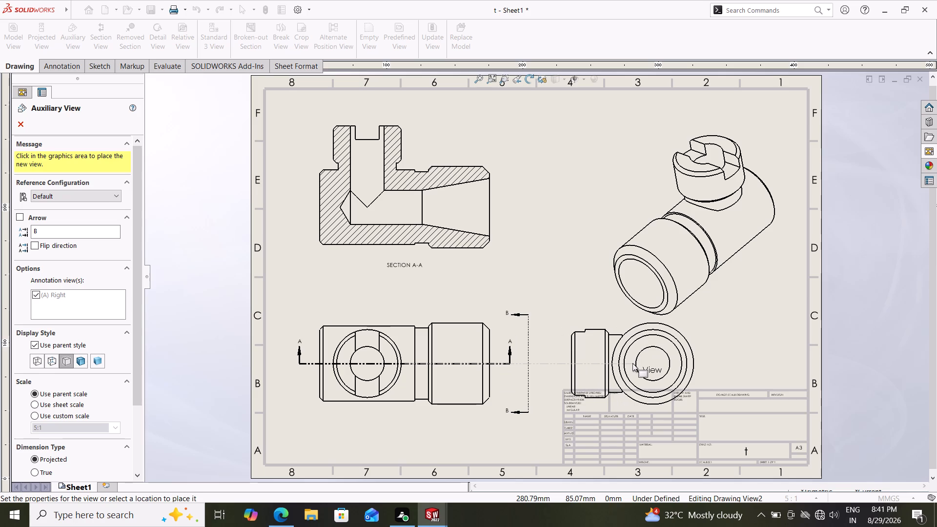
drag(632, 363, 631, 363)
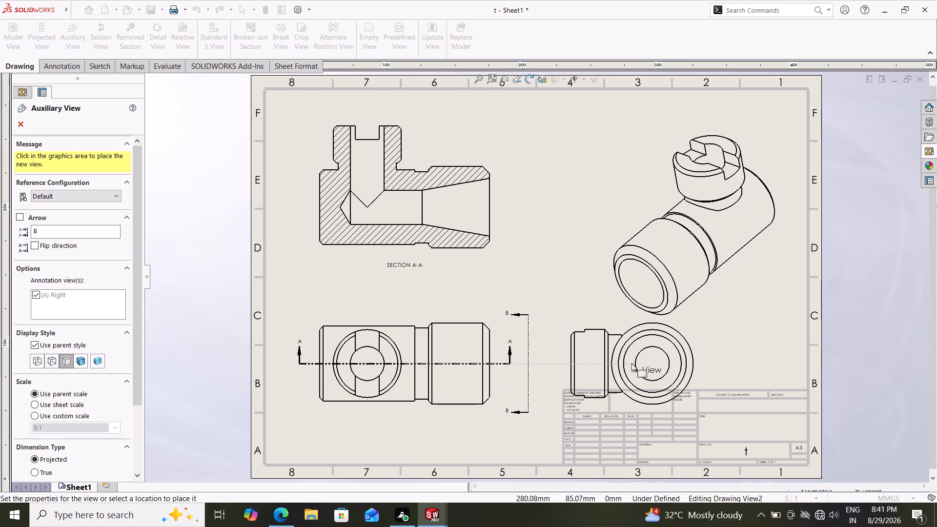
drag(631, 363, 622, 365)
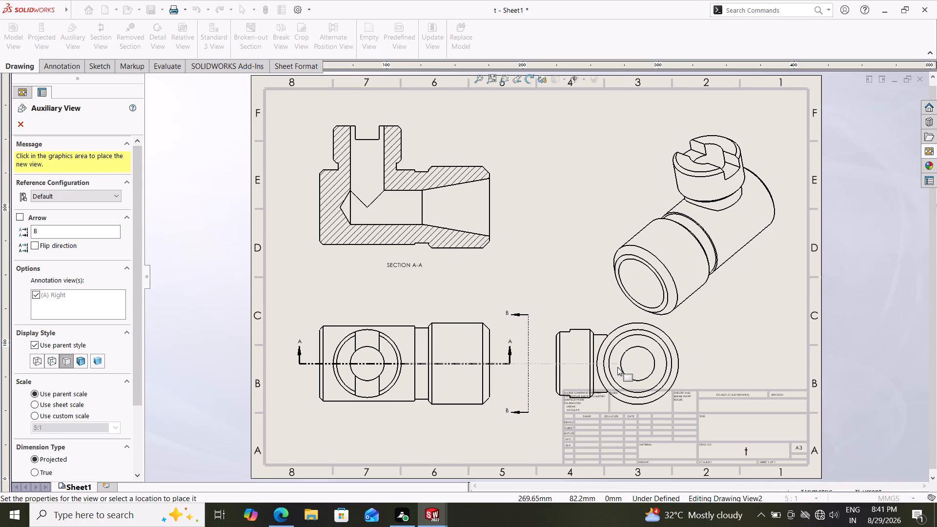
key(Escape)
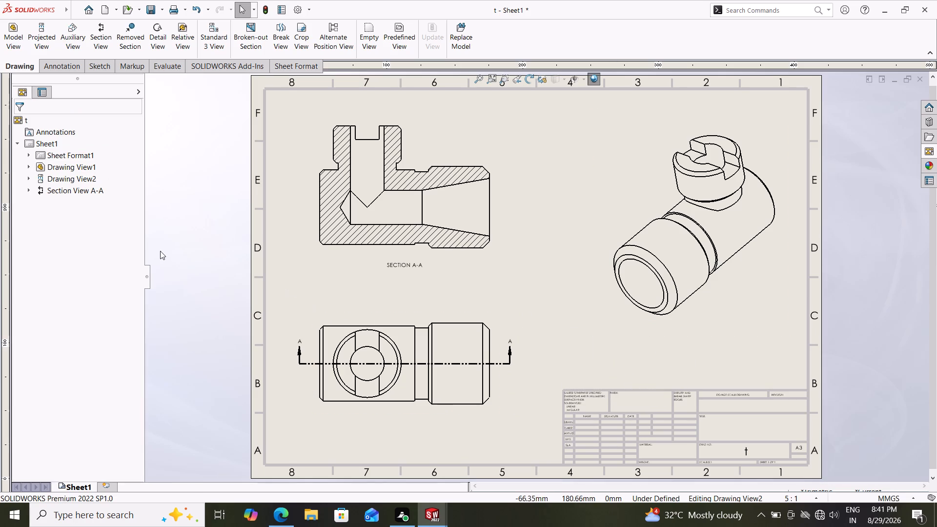
Create an auxiliary view from section A-A's open-end edge with high quality cosmetic threads, place it beside the section, and flip its direction.
click(65, 41)
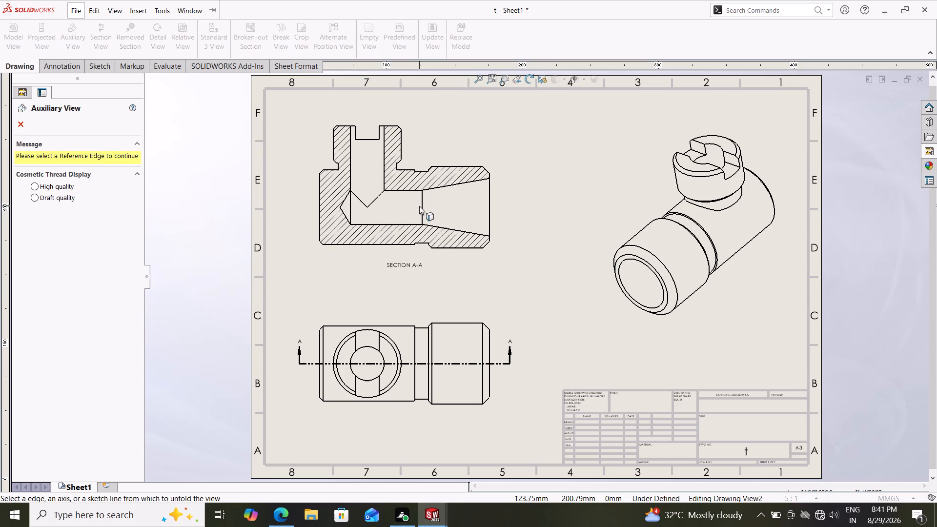
click(419, 206)
click(31, 186)
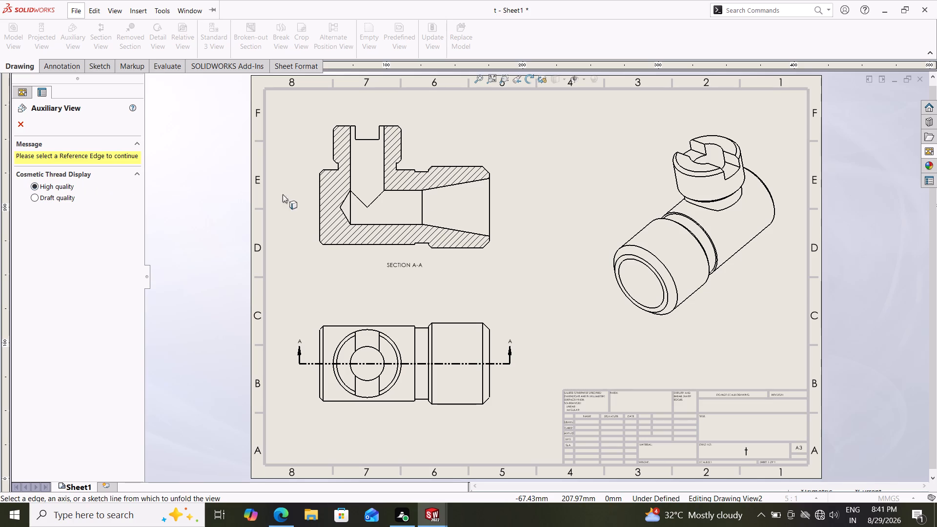
click(323, 198)
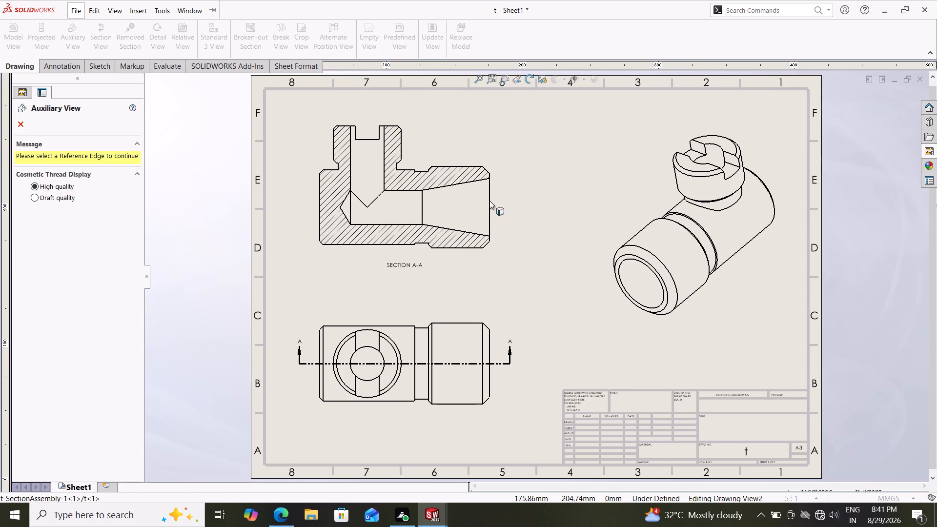
drag(489, 201, 606, 187)
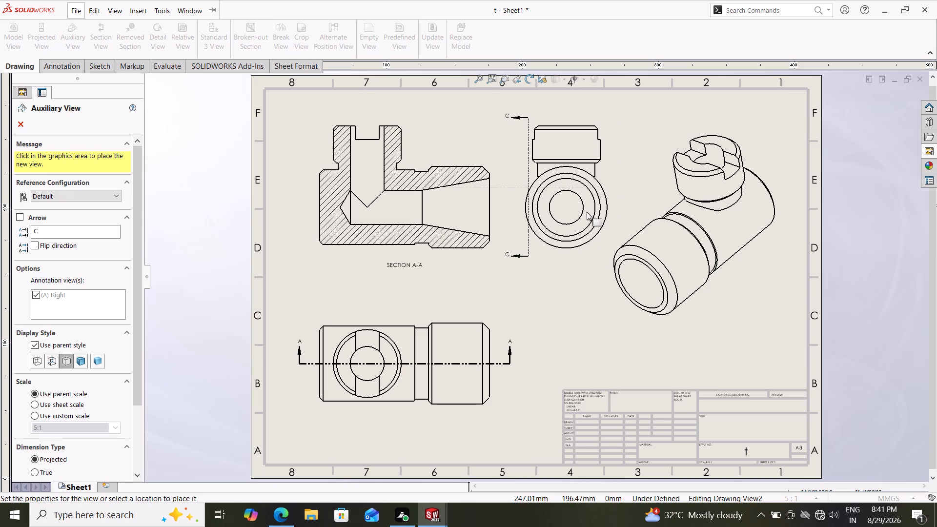
click(599, 220)
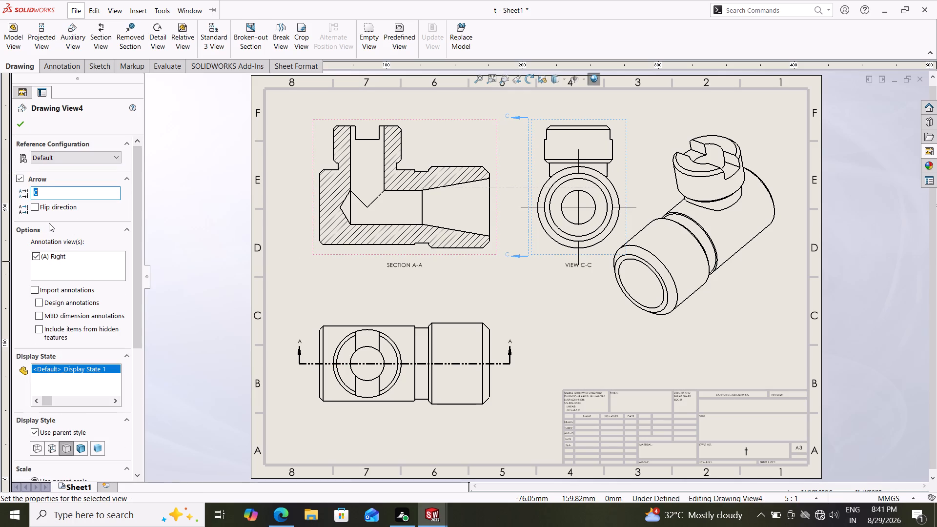
click(31, 204)
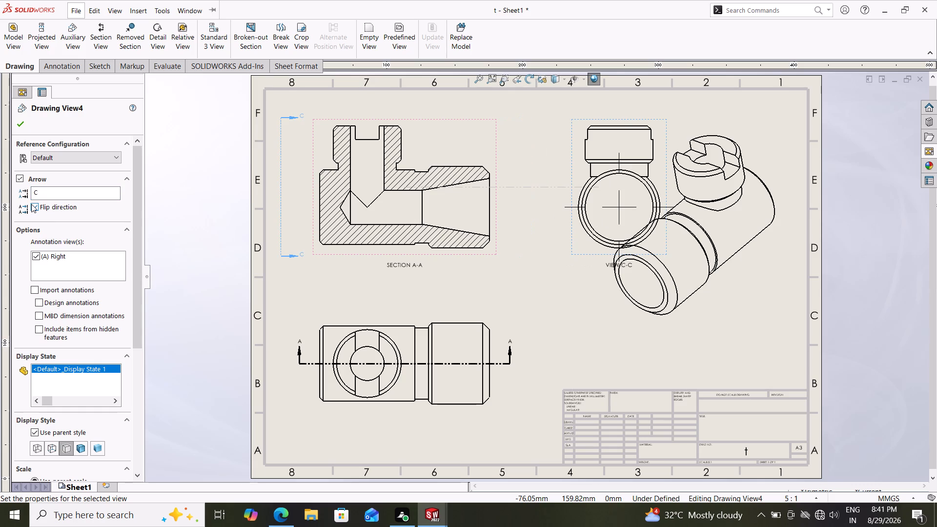
Move the auxiliary view closer to section A-A so it clears the isometric view.
drag(665, 122, 626, 122)
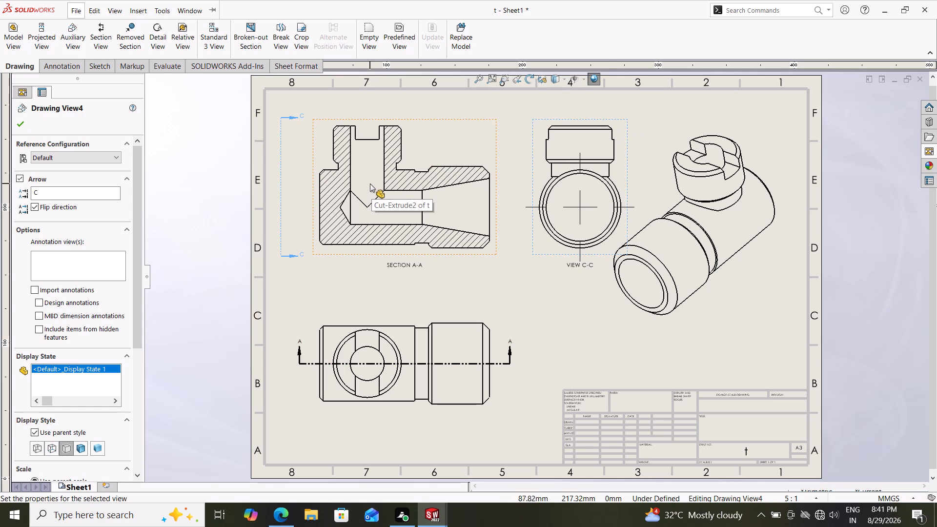
click(20, 125)
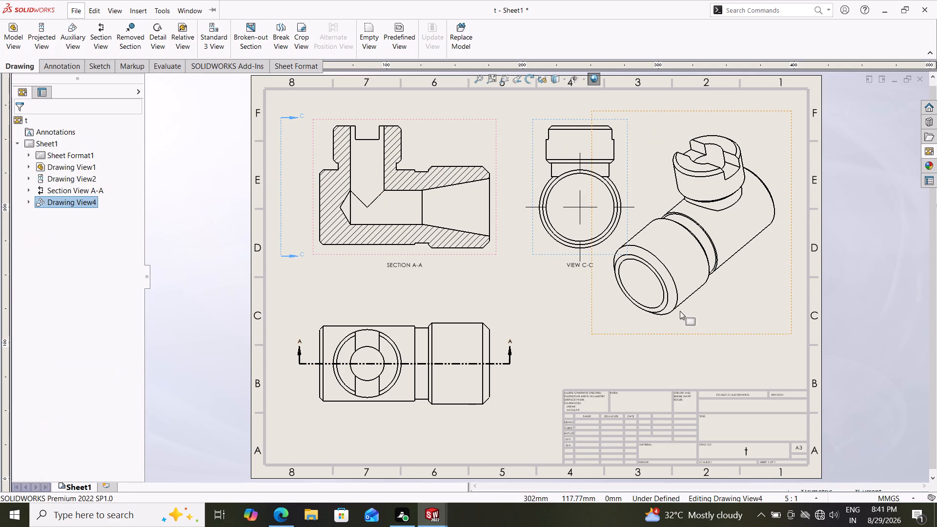
drag(625, 149, 613, 150)
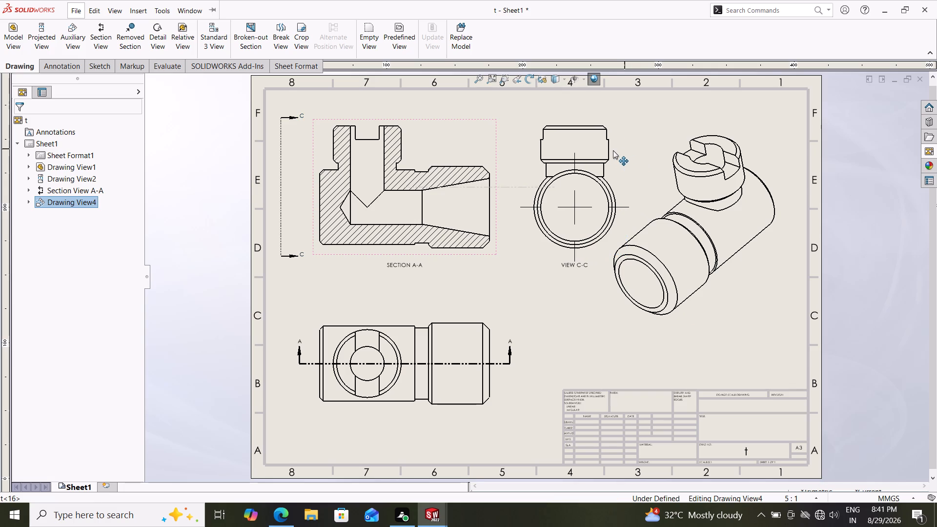
drag(613, 150, 611, 151)
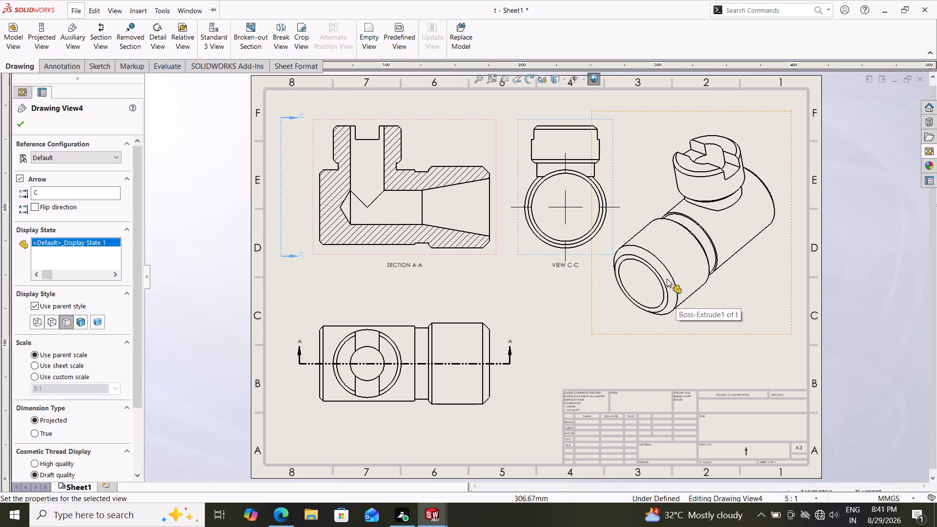
key(Escape)
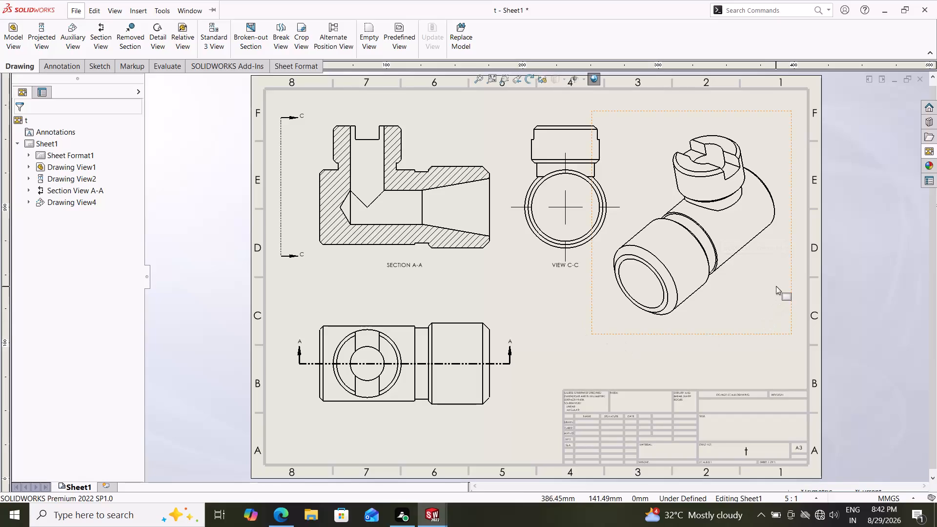
Move the isometric view slightly lower and closer to the sheet's right border.
drag(791, 304, 806, 316)
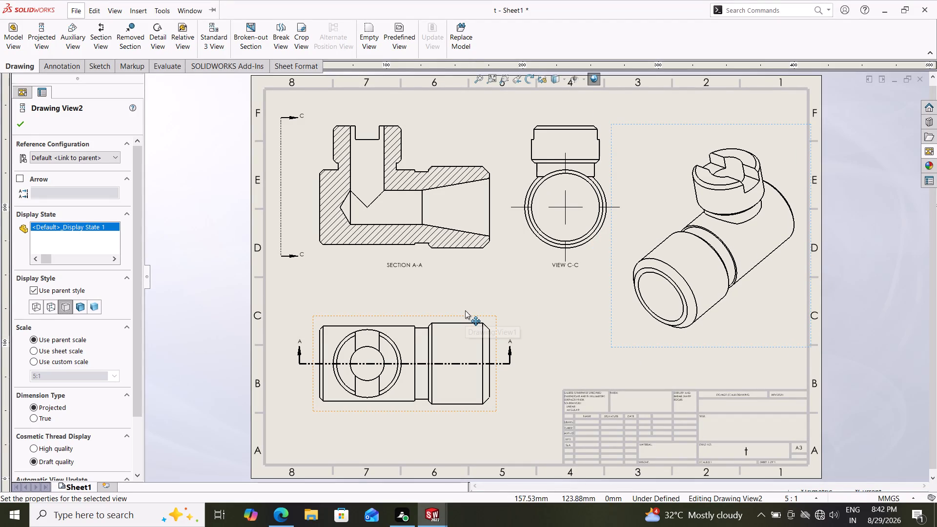
key(Escape)
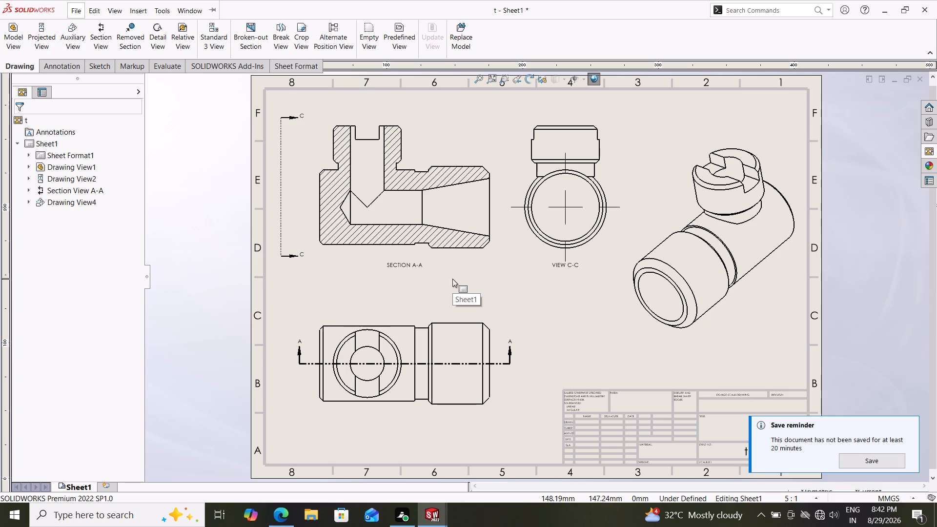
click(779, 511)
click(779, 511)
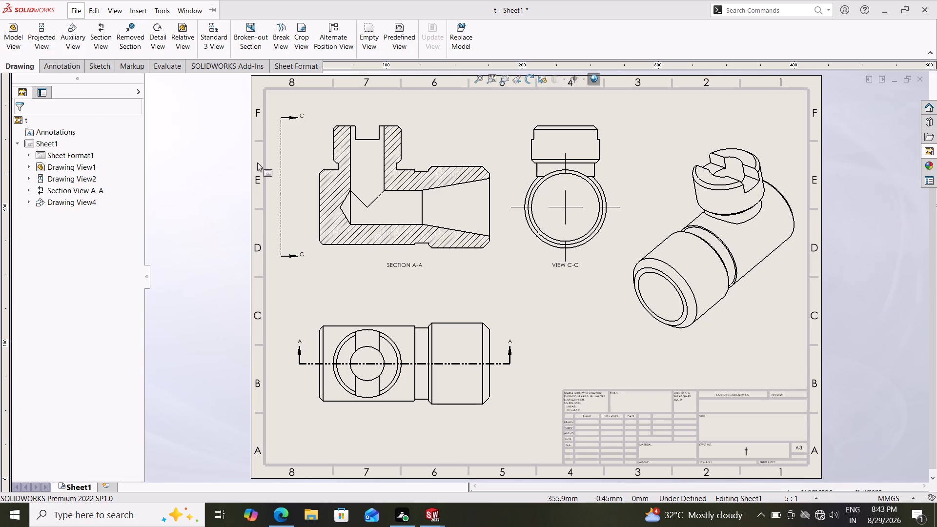
Dimension the boss neck's diameter in auxiliary view C-C, placing the text just below the neck inside the body circle.
click(62, 69)
click(29, 37)
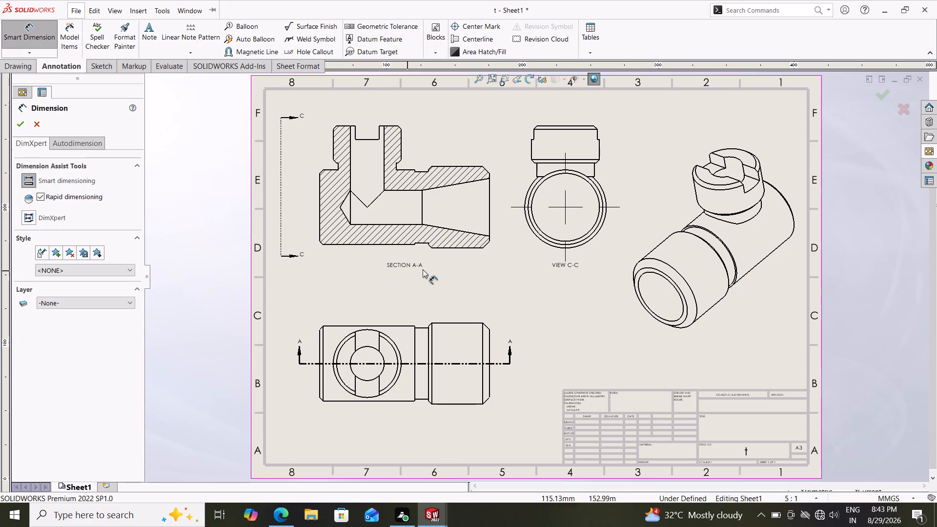
click(537, 167)
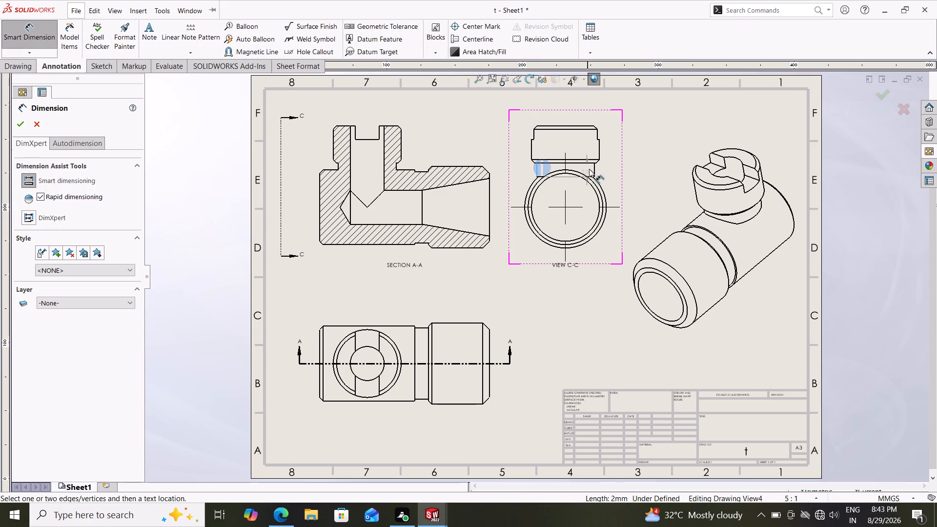
click(594, 167)
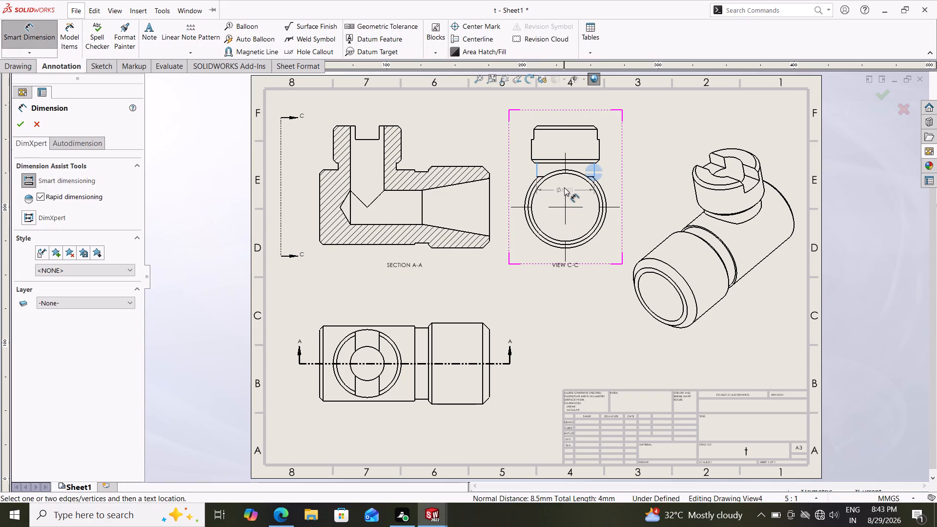
click(564, 186)
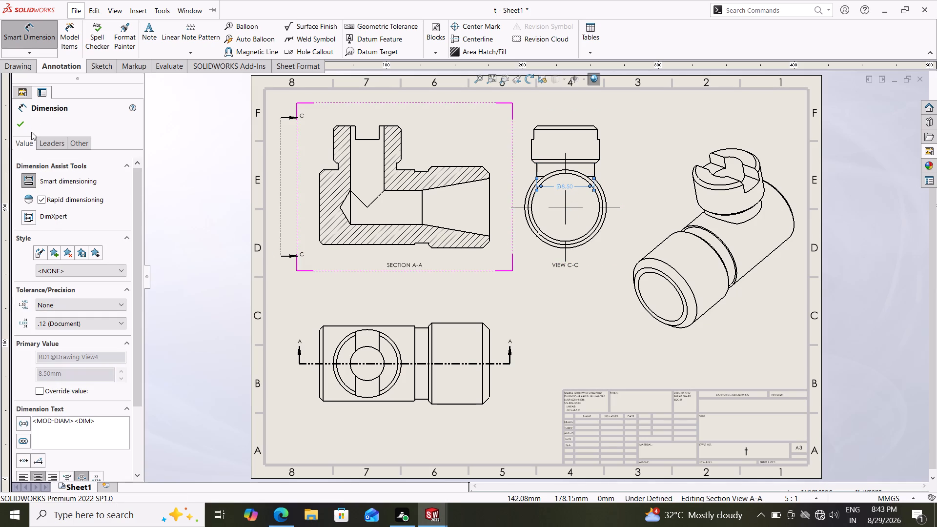
click(23, 123)
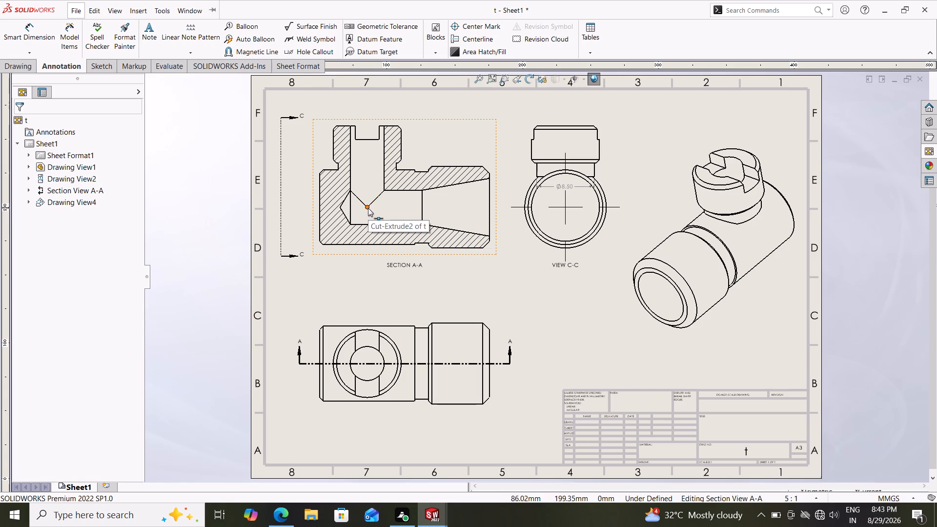
Dimension section A-A's length from the boss bore's V-shaped tip to the open end and its overall length, stacked below the view.
drag(44, 32, 47, 39)
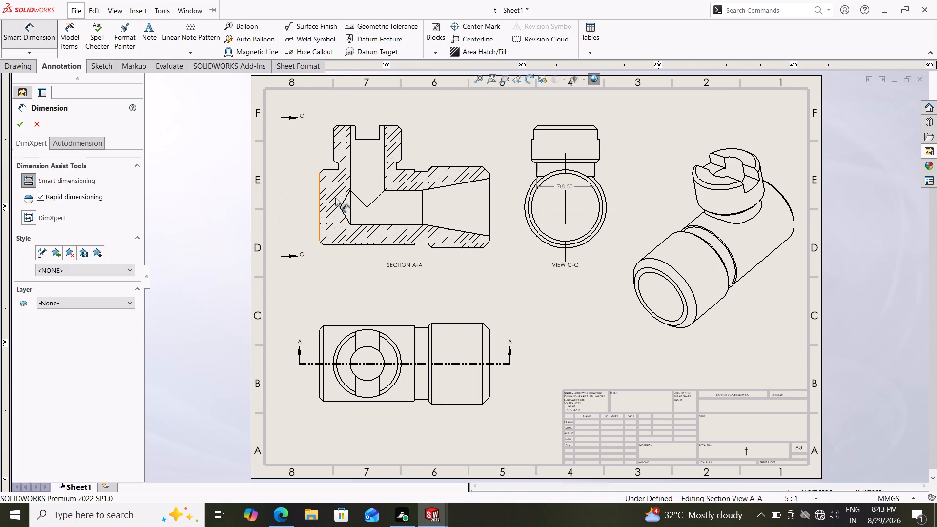
click(367, 209)
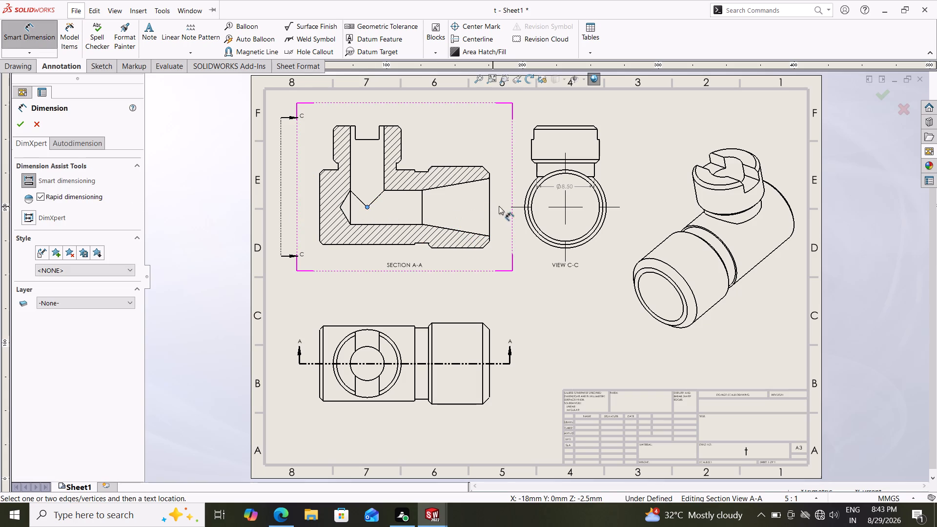
click(489, 197)
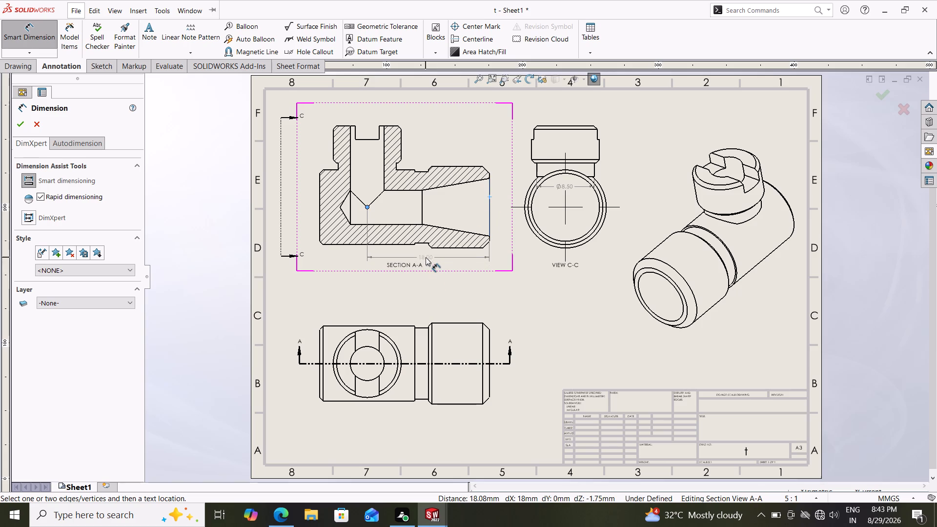
click(426, 257)
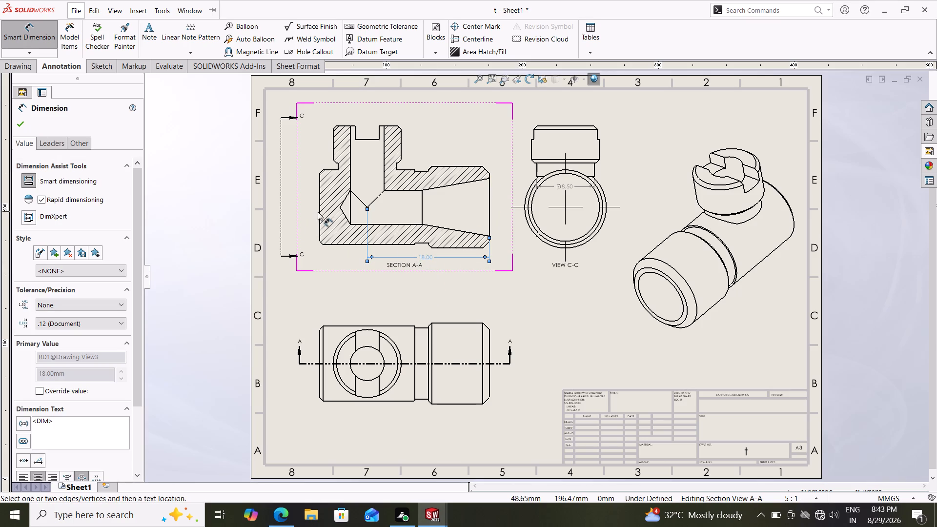
click(320, 212)
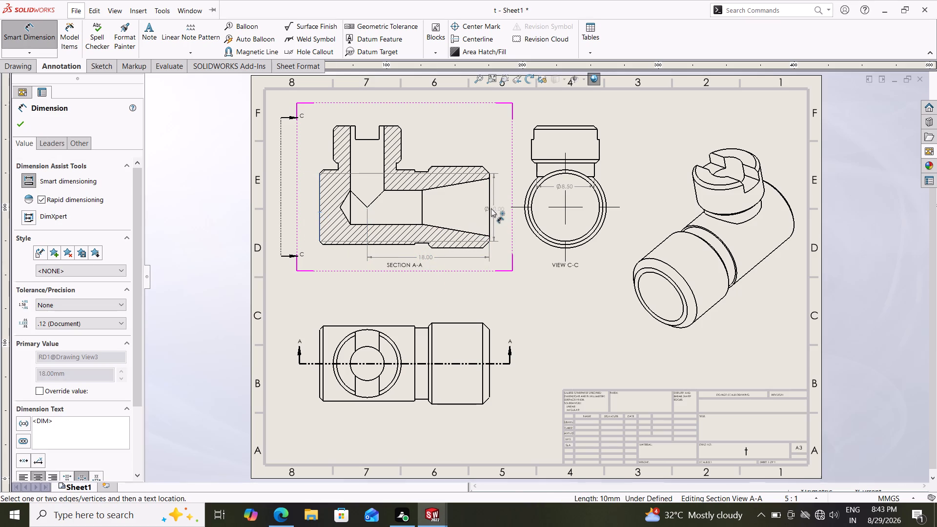
click(489, 216)
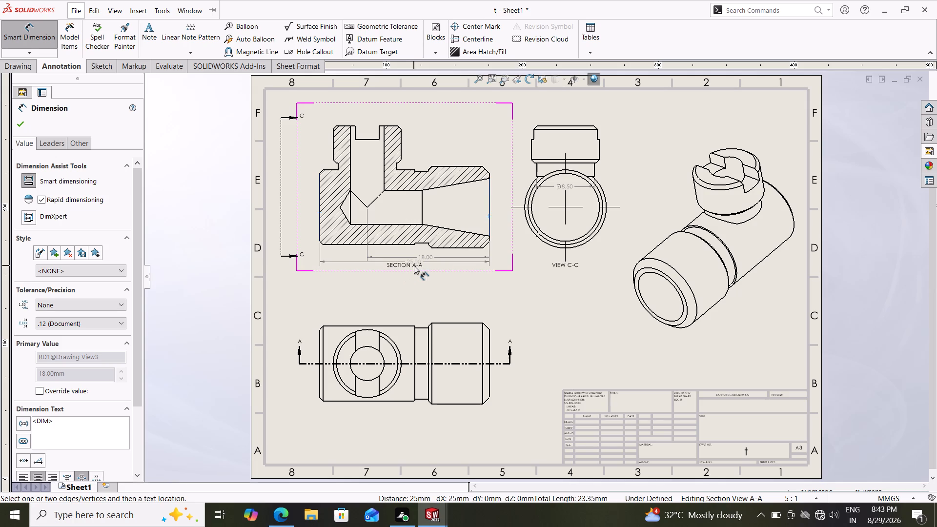
click(414, 273)
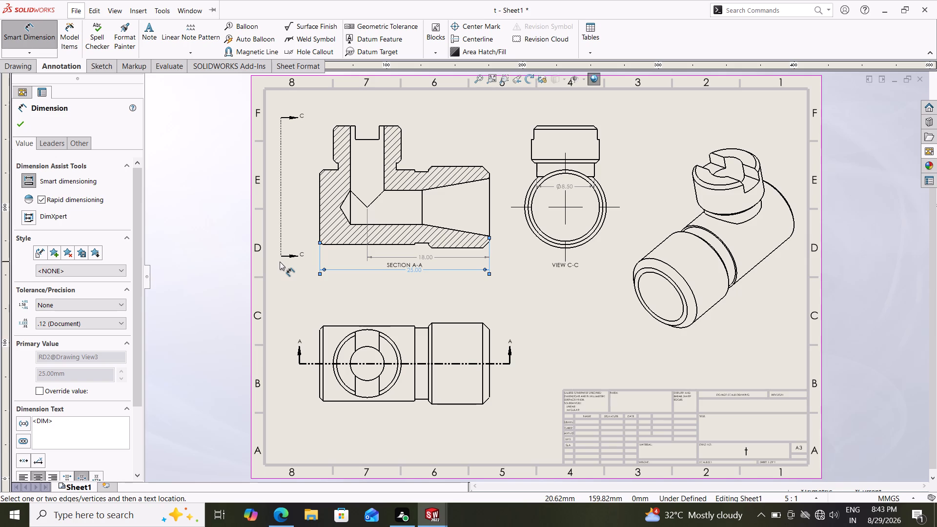
Dimension the body's outer diameter at the closed end of section A-A, placing it outside that end.
click(321, 207)
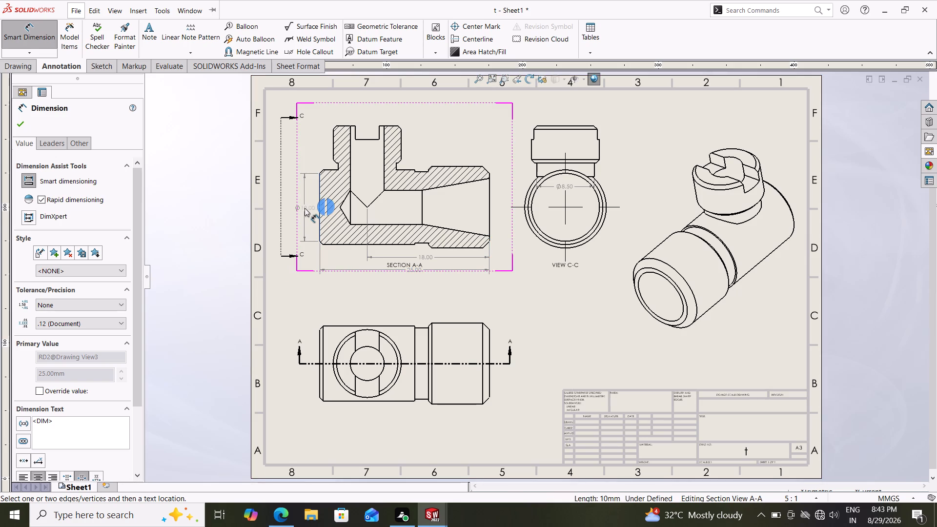
key(Escape)
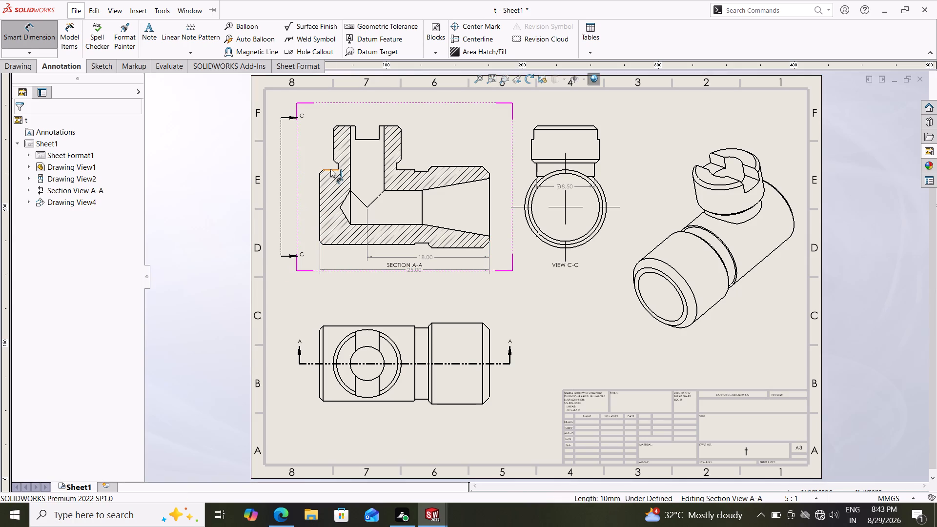
click(330, 169)
drag(339, 244, 336, 234)
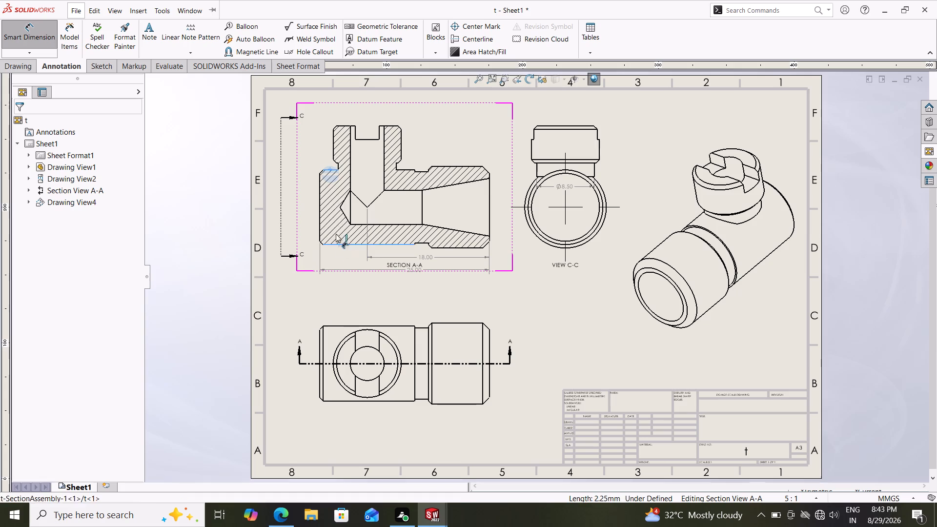
drag(336, 234, 336, 238)
click(308, 204)
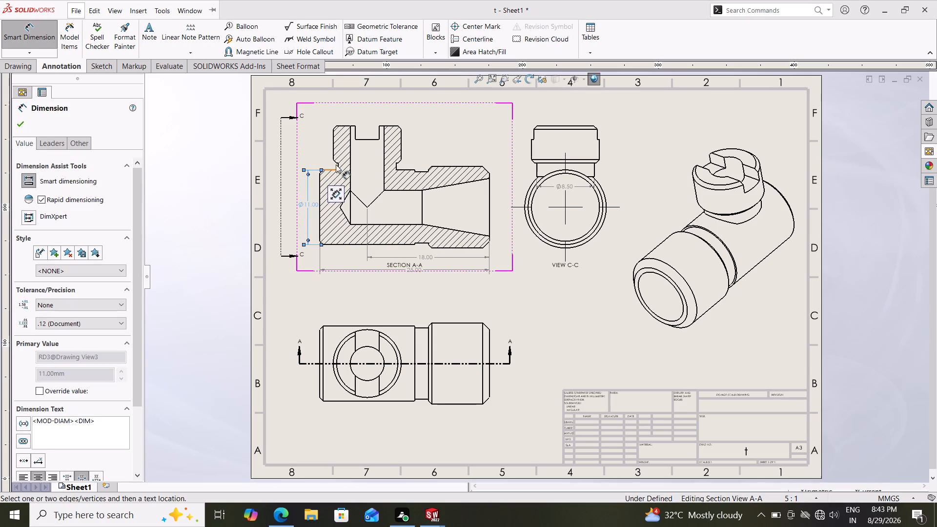
Dimension the width of the slot at the boss's top in section A-A, placing it just above the boss.
click(354, 133)
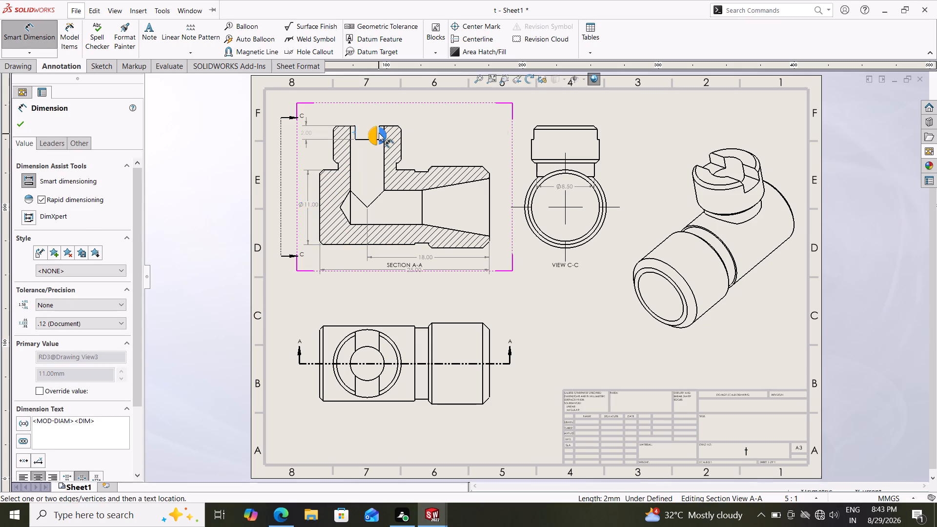
scroll(387, 132, down, 4)
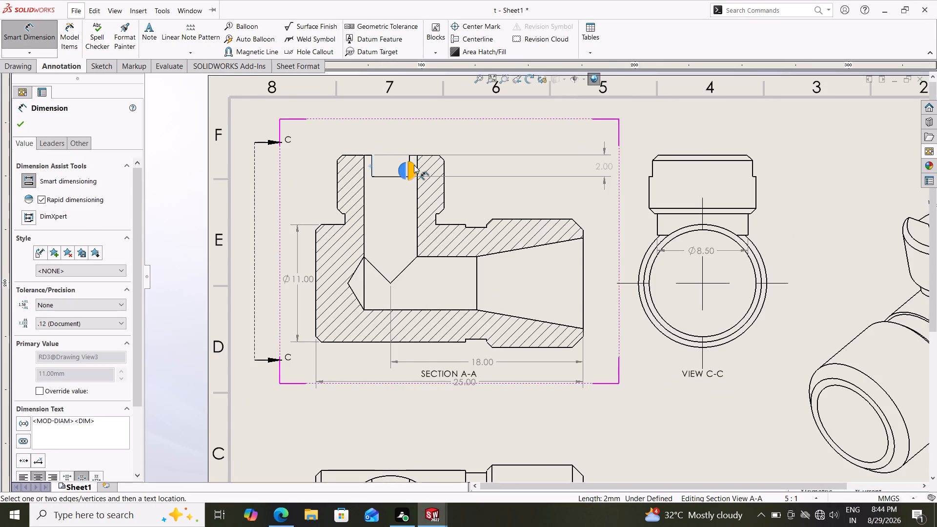
scroll(414, 165, down, 4)
click(435, 179)
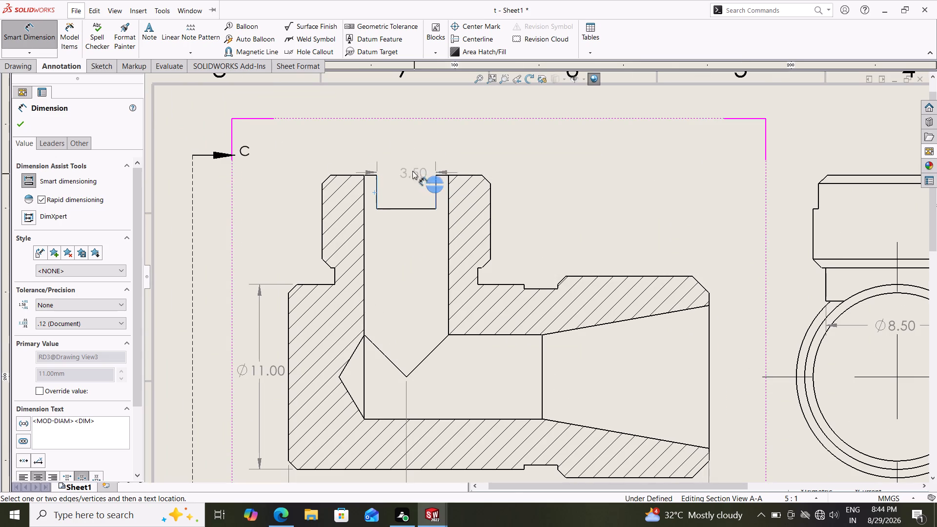
click(410, 156)
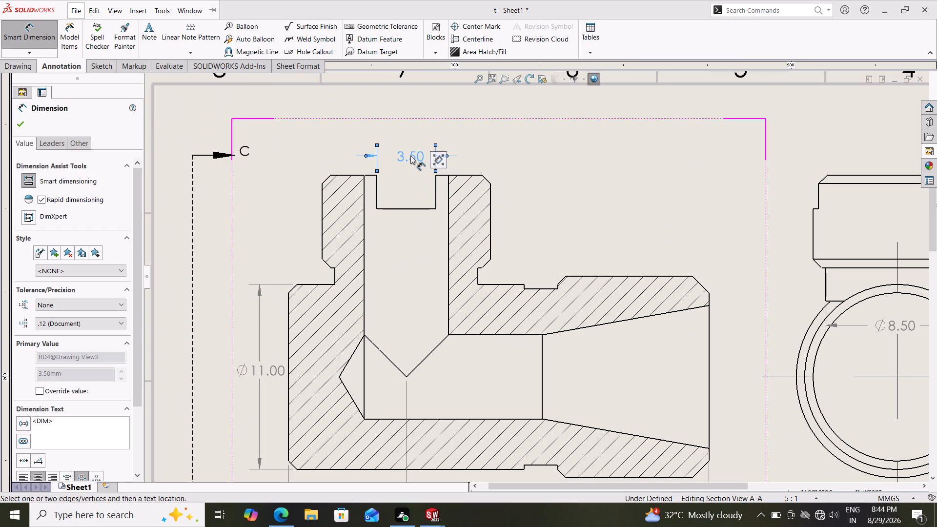
Dimension the boss bore's diameter in section A-A, placing it just above the slot width dimension.
click(365, 188)
click(448, 189)
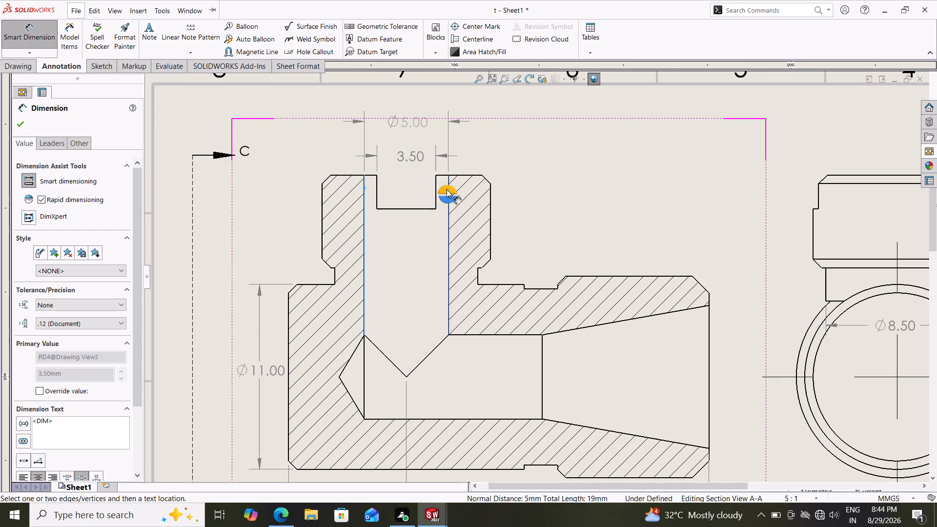
click(407, 140)
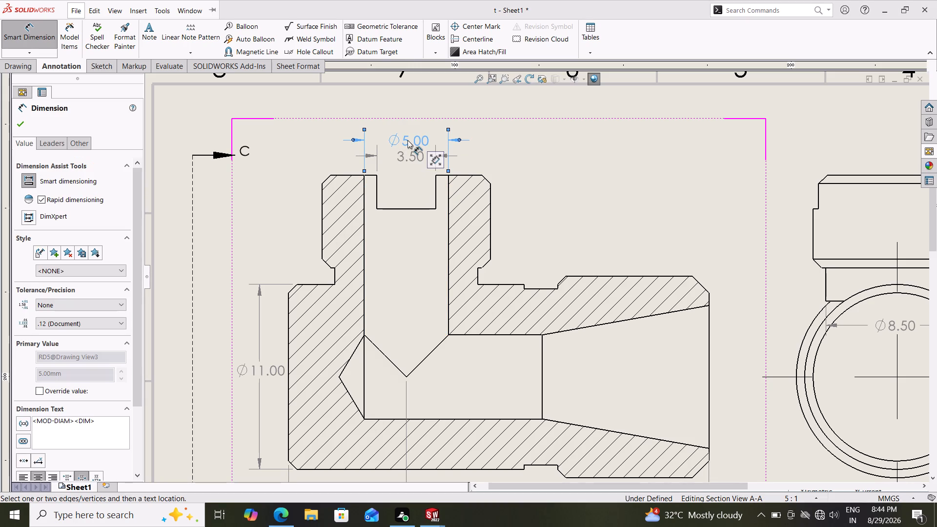
Dimension the depth of the slot at the boss's top in section A-A, placing it beside the boss toward the open end.
click(435, 189)
click(507, 189)
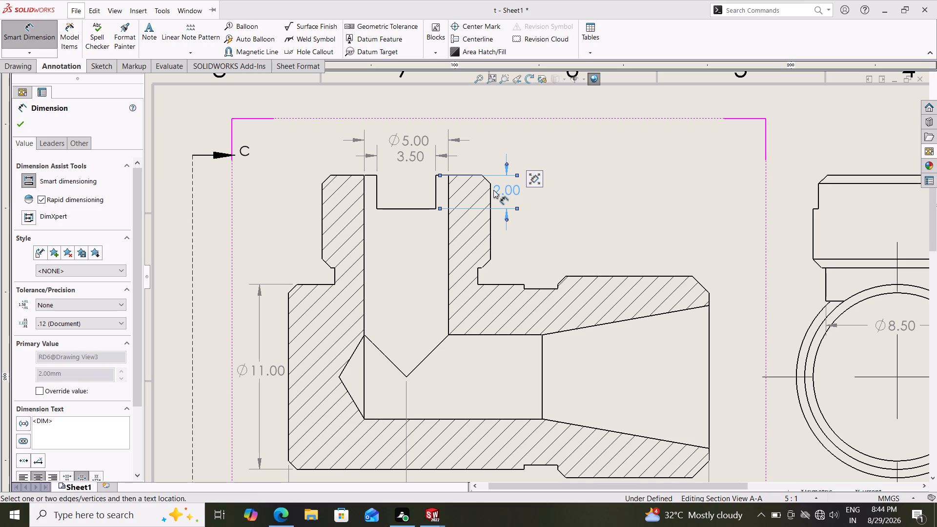
Dimension the boss's outer diameter in section A-A, stacking it above the bore diameter dimension.
click(322, 214)
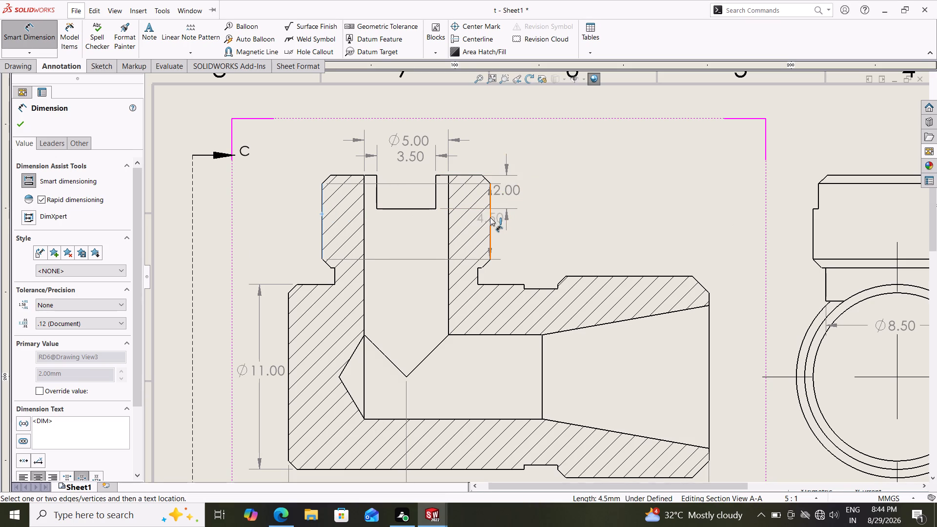
click(490, 217)
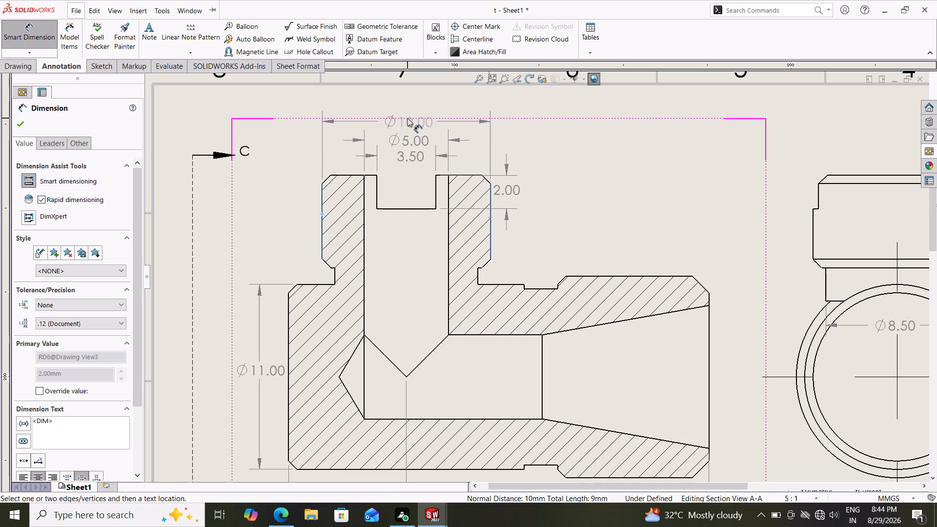
click(407, 118)
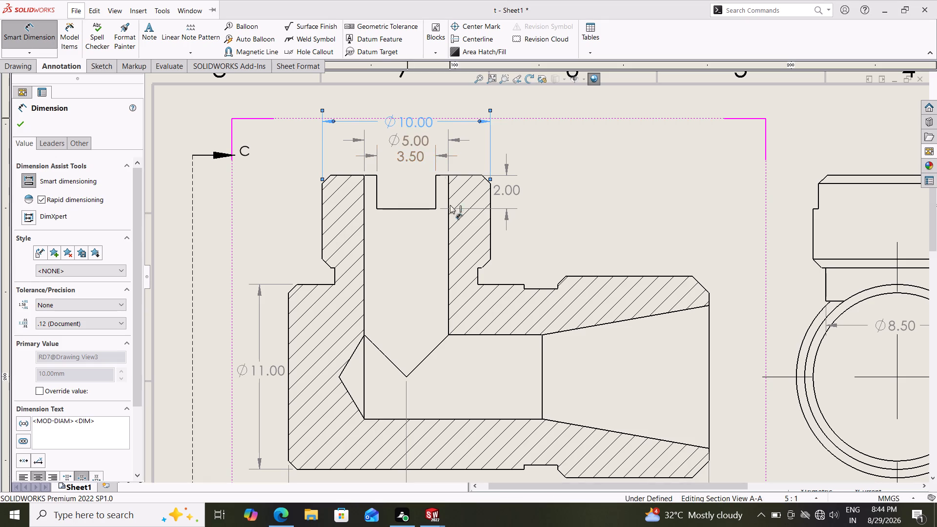
Dimension the diameter of the body's straight horizontal bore in section A-A, placing the text inside the bore.
click(499, 334)
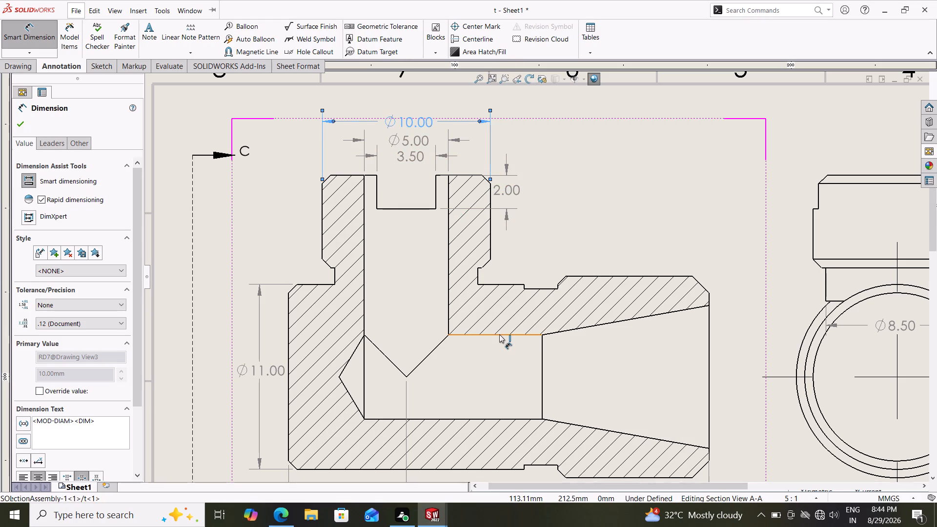
drag(487, 418, 484, 413)
click(487, 378)
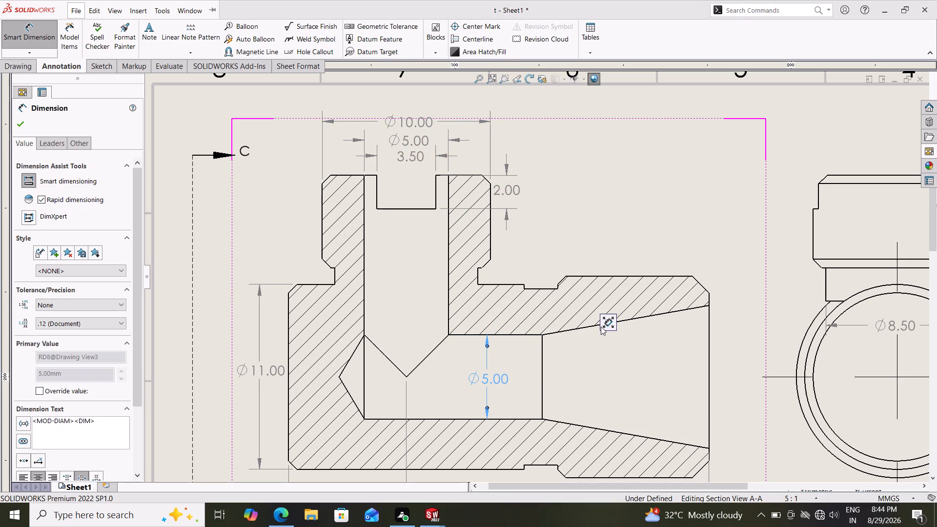
Dimension the included angle between the two tapered bore walls in section A-A, placing it inside the taper.
click(574, 331)
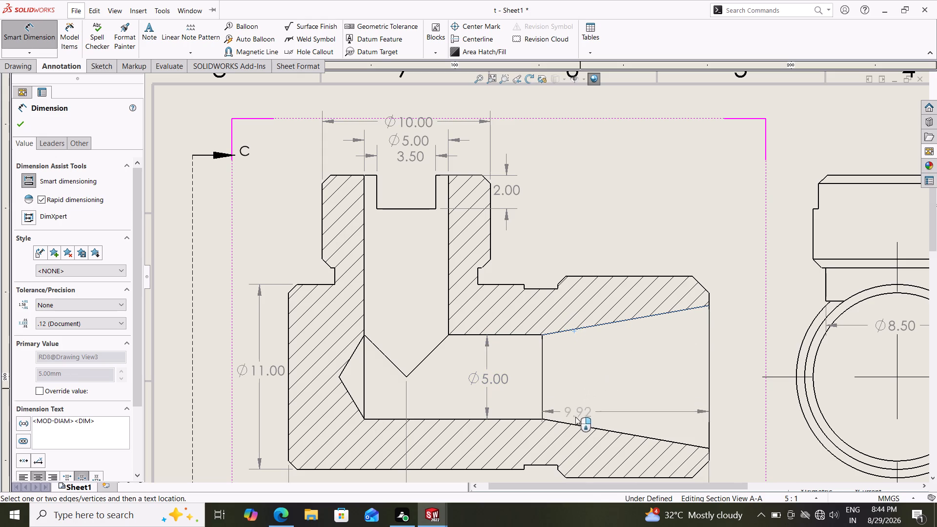
click(571, 423)
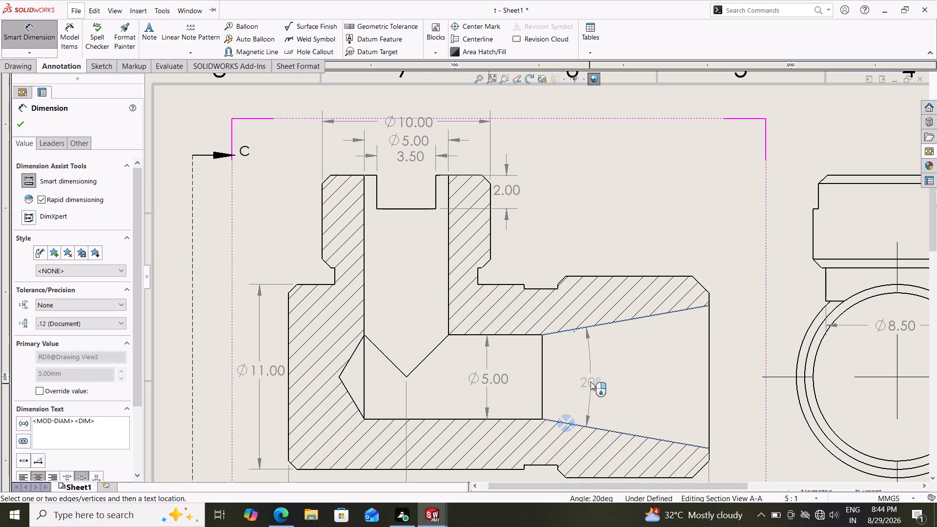
click(591, 382)
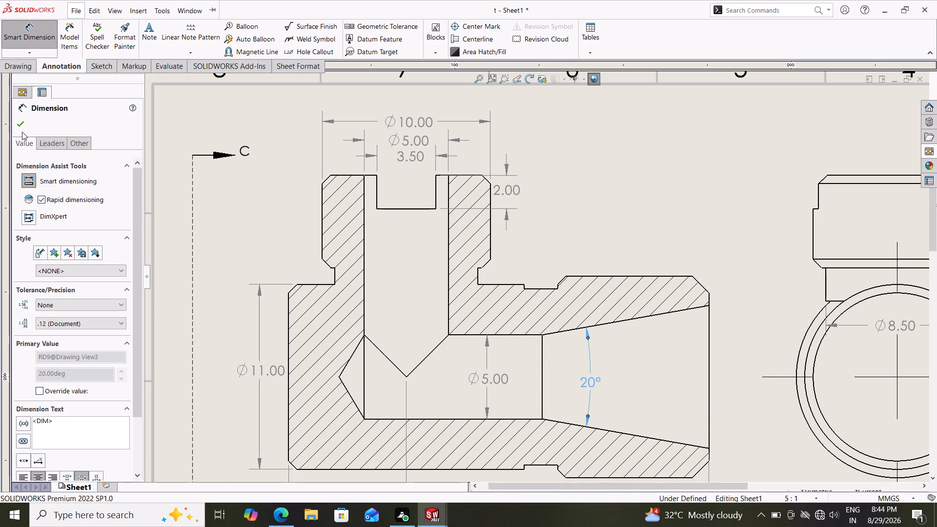
click(23, 124)
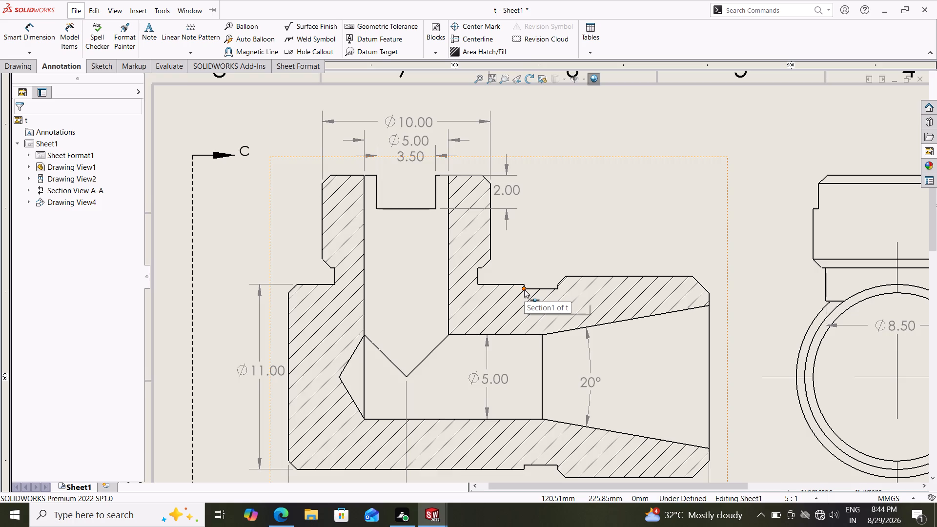
Dimension the height of the boss neck's undercut in section A-A, placing it beside the neck on the closed-end side.
scroll(524, 289, up, 1)
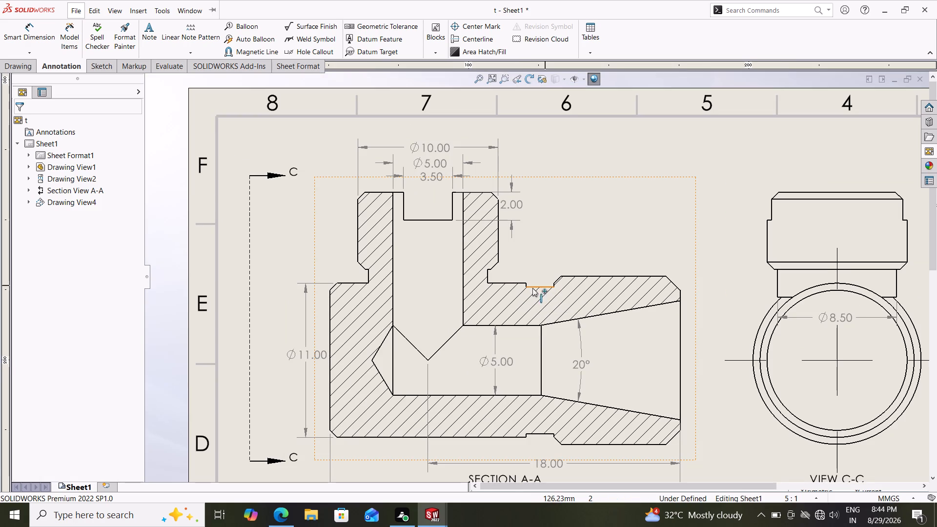
click(34, 35)
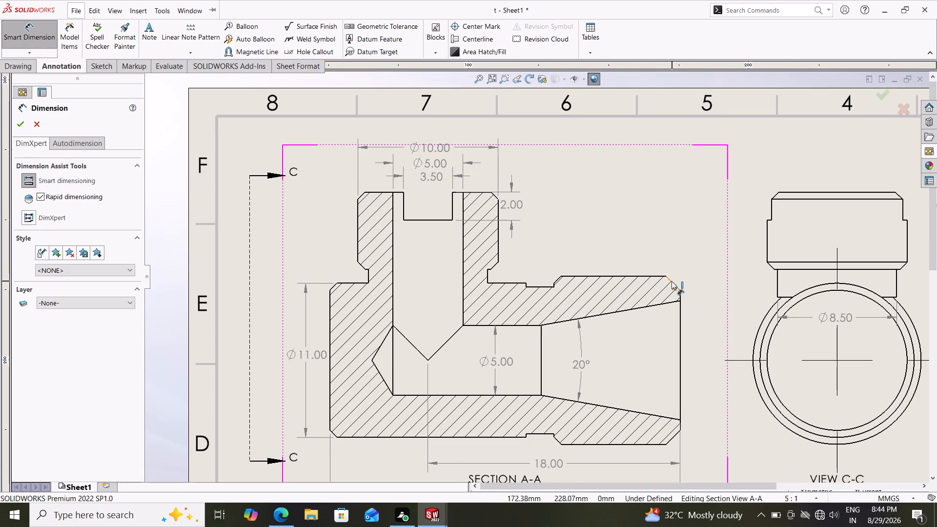
click(672, 281)
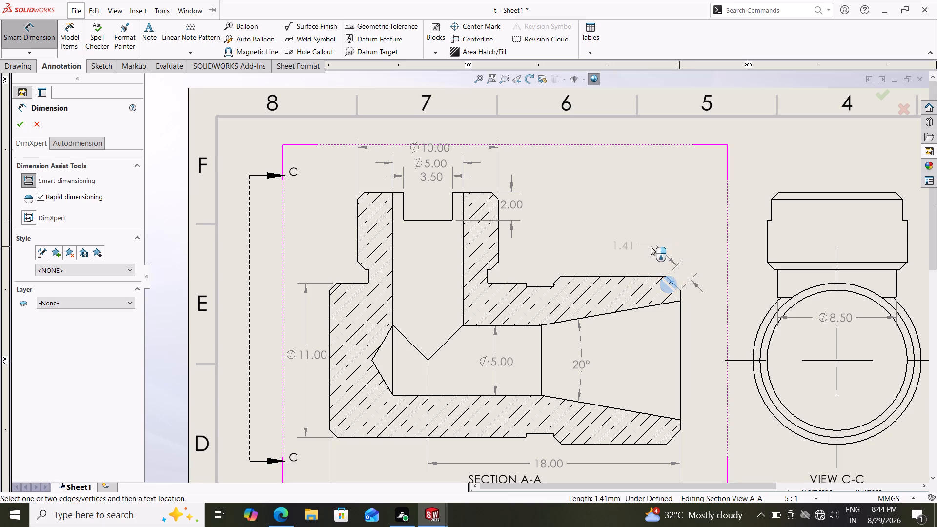
key(Escape)
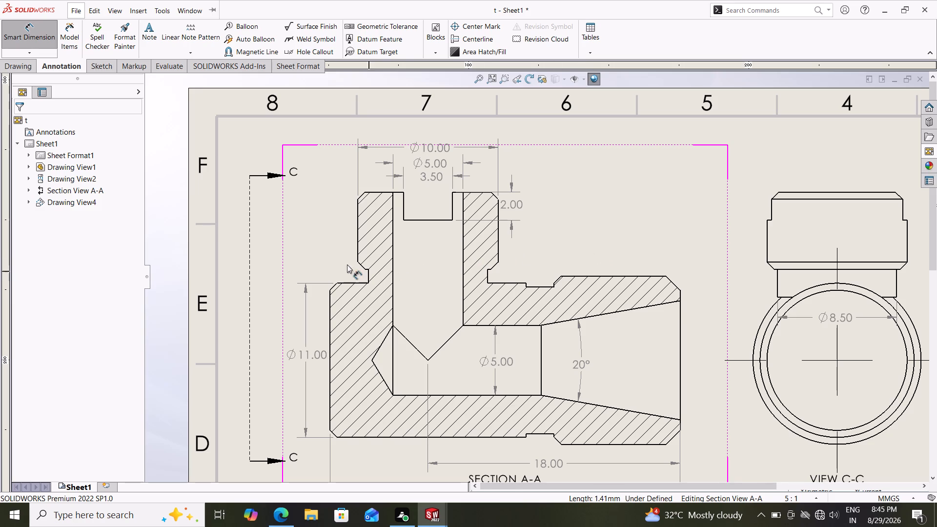
click(368, 273)
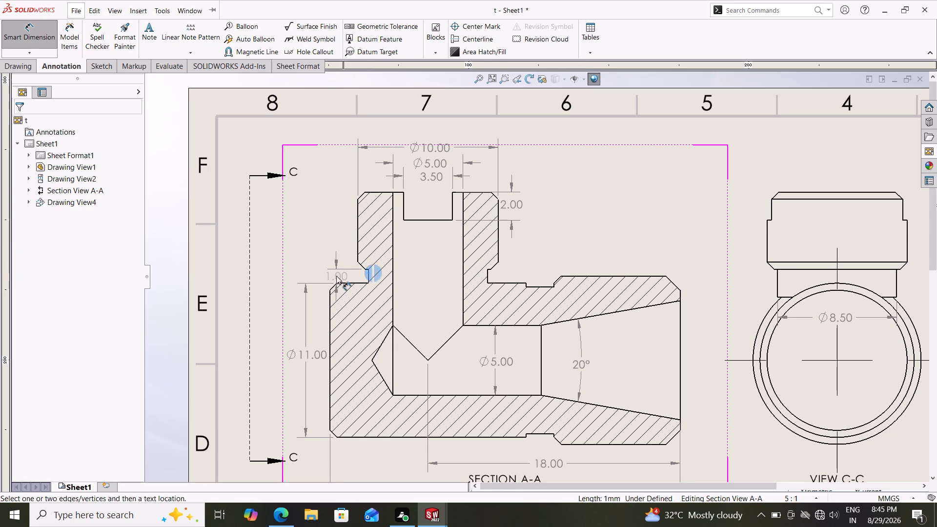
click(345, 276)
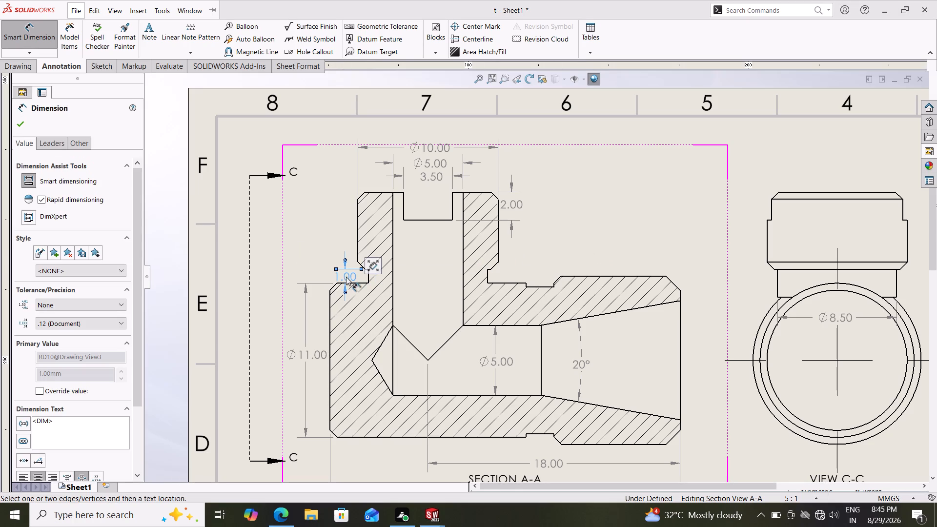
Dimension the height from the body bore's conical tip to the boss's top in section A-A, placing it outside the body diameter dimension.
click(372, 361)
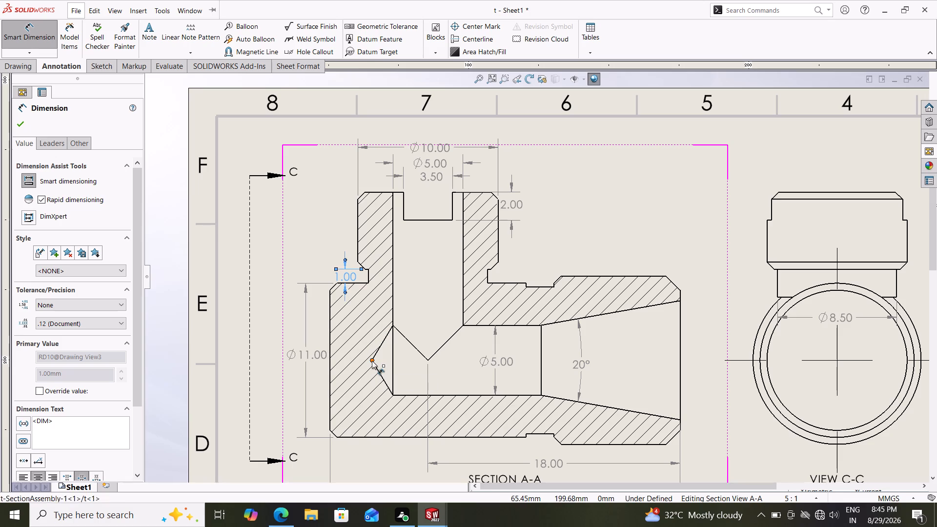
click(378, 191)
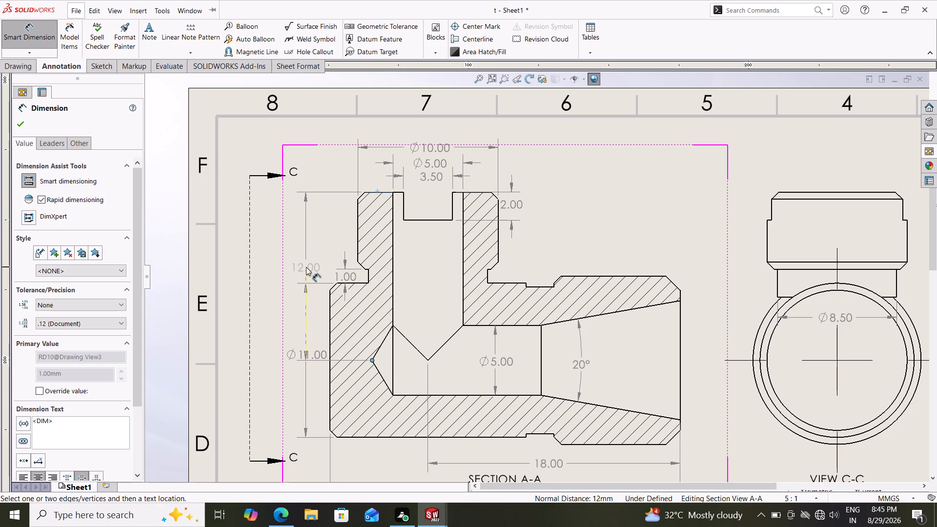
click(309, 253)
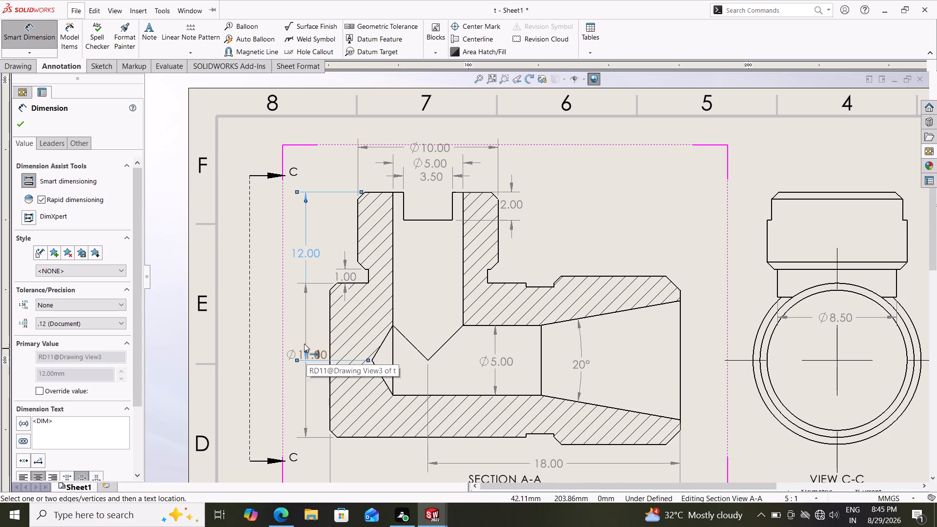
drag(309, 249, 288, 255)
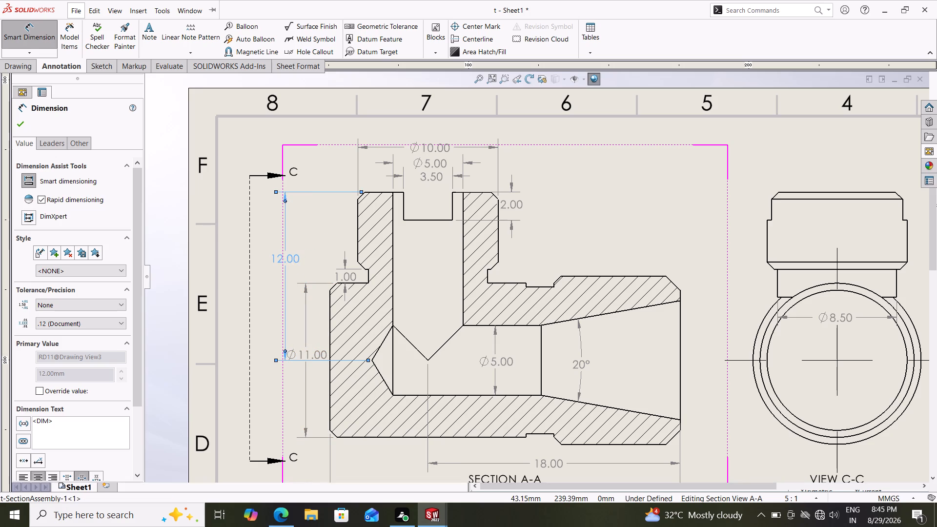
key(Escape)
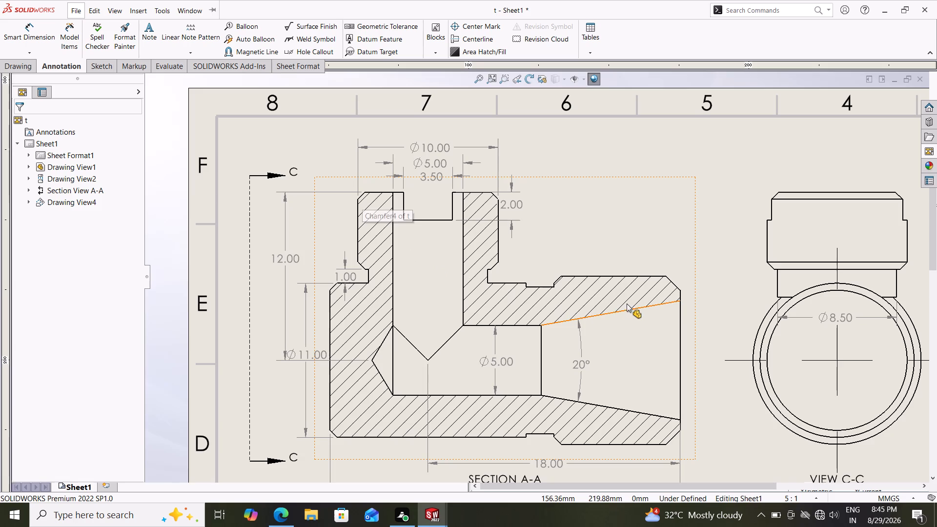
Dimension the diameter of the body's groove in the top view, placing the text inside the collar next to the groove.
scroll(627, 304, down, 1)
scroll(618, 305, up, 4)
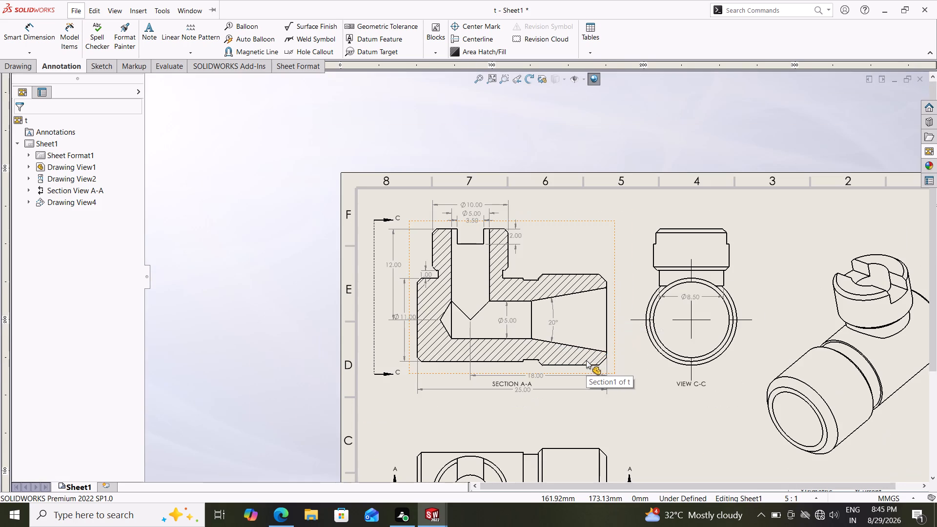
scroll(585, 364, down, 2)
scroll(588, 377, up, 5)
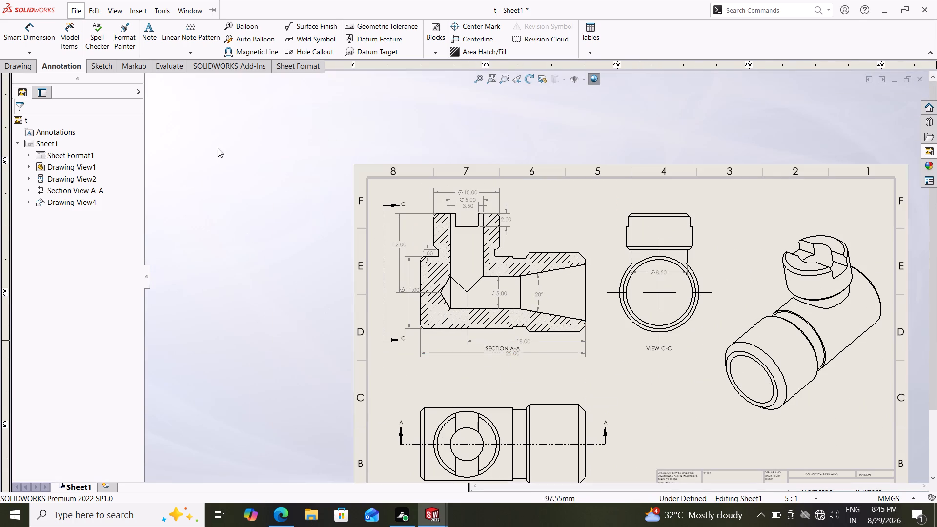
drag(25, 33, 25, 42)
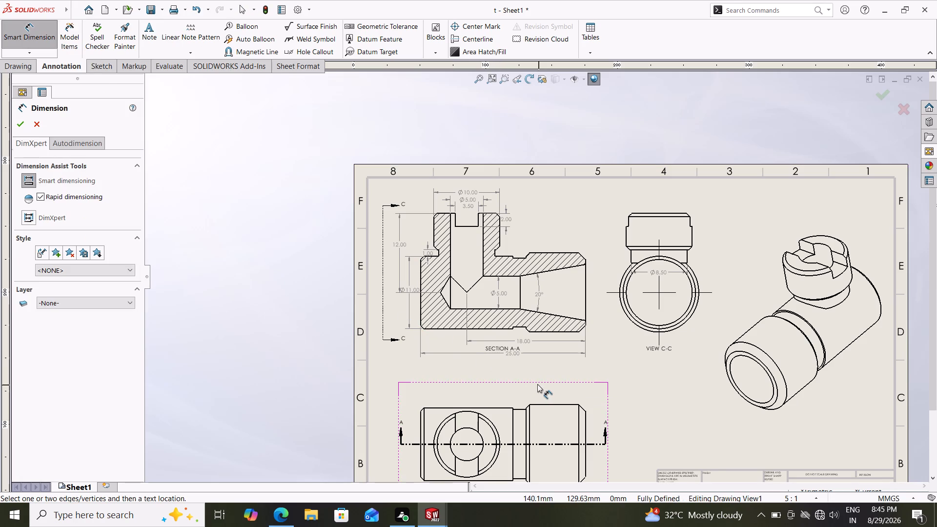
scroll(577, 422, down, 3)
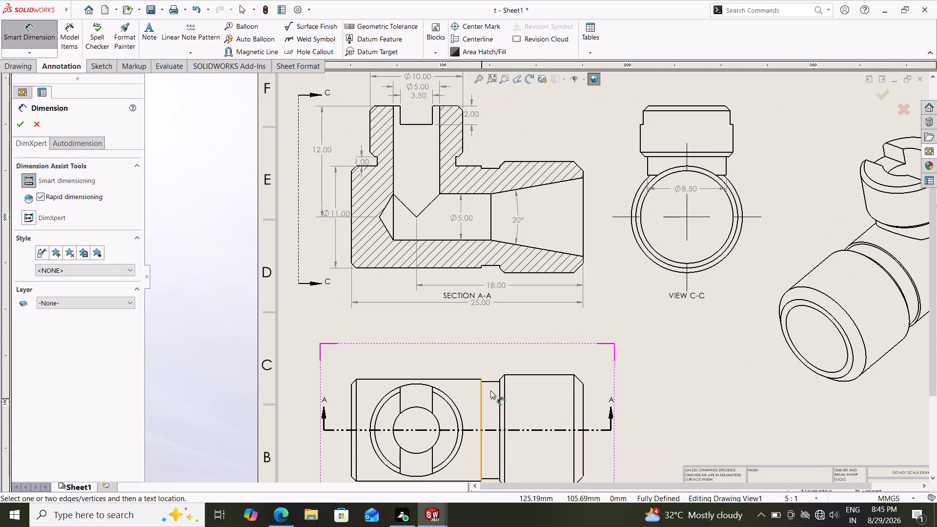
click(490, 381)
scroll(513, 460, up, 3)
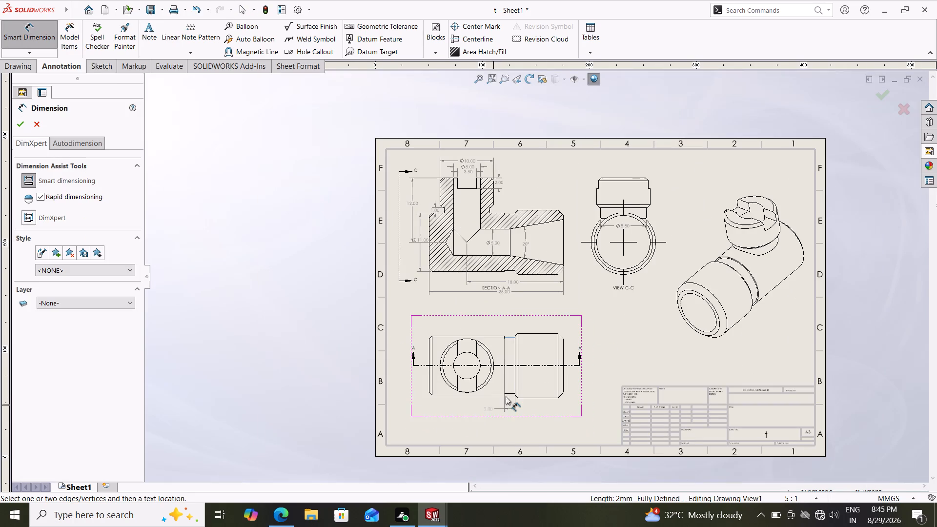
scroll(508, 393, down, 3)
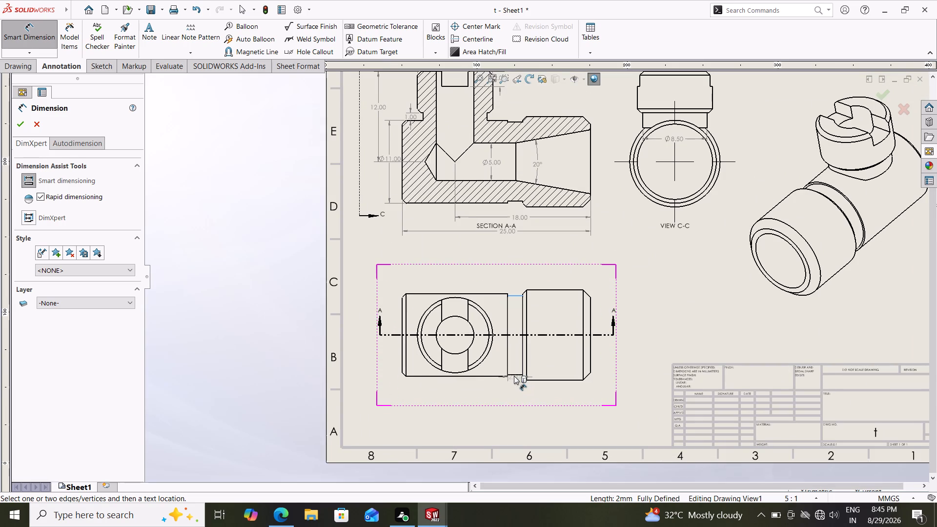
click(514, 374)
click(543, 324)
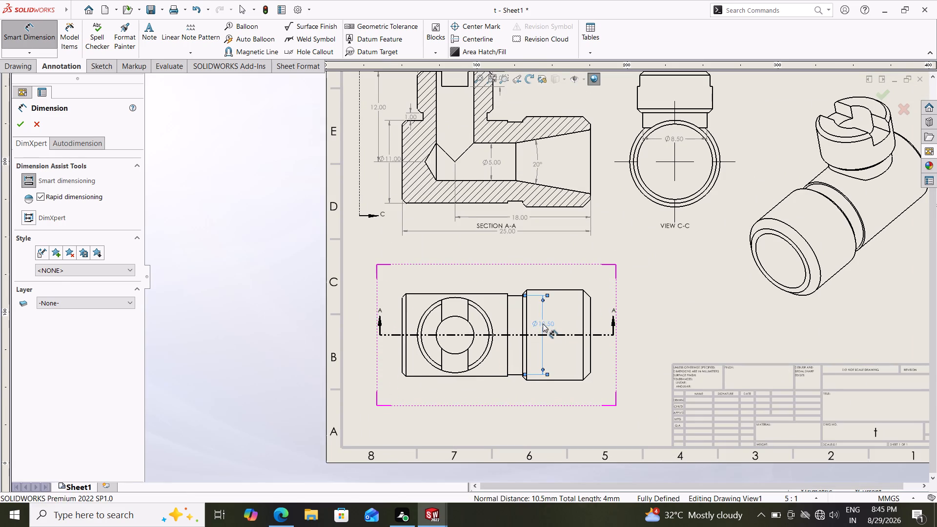
click(23, 123)
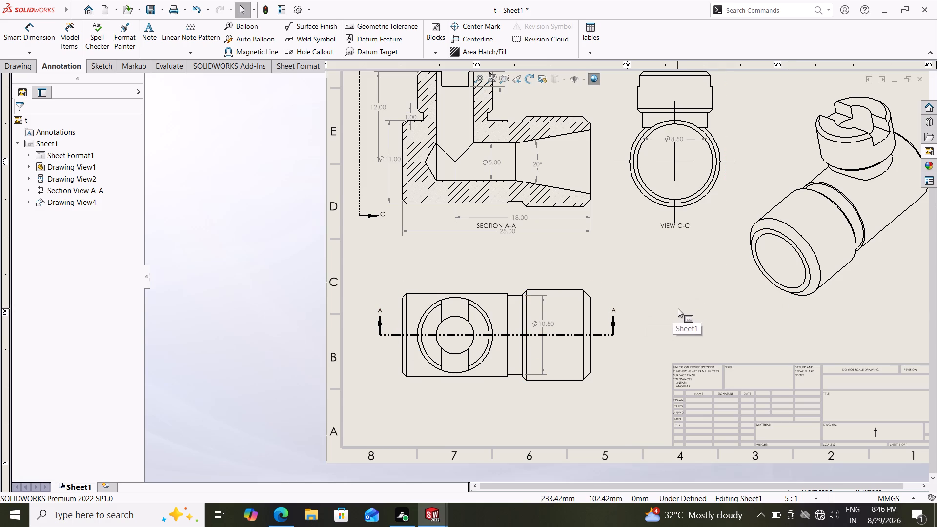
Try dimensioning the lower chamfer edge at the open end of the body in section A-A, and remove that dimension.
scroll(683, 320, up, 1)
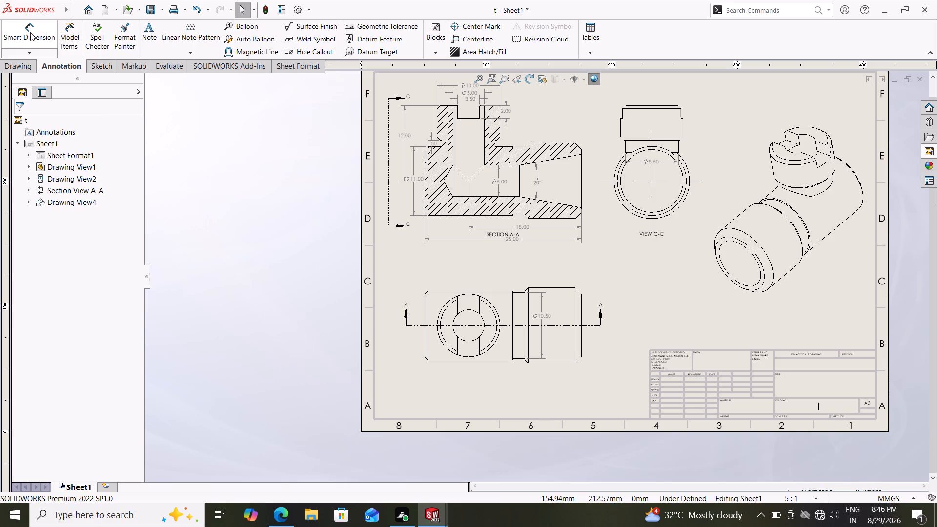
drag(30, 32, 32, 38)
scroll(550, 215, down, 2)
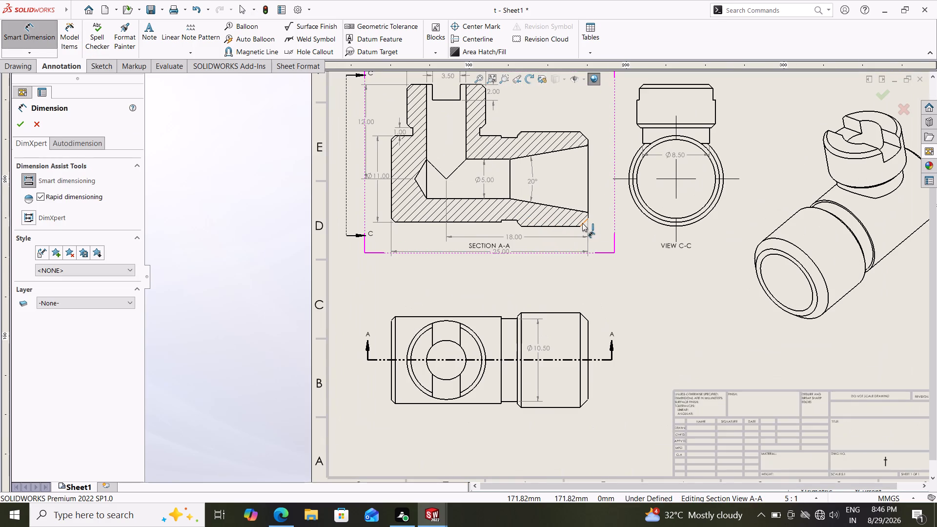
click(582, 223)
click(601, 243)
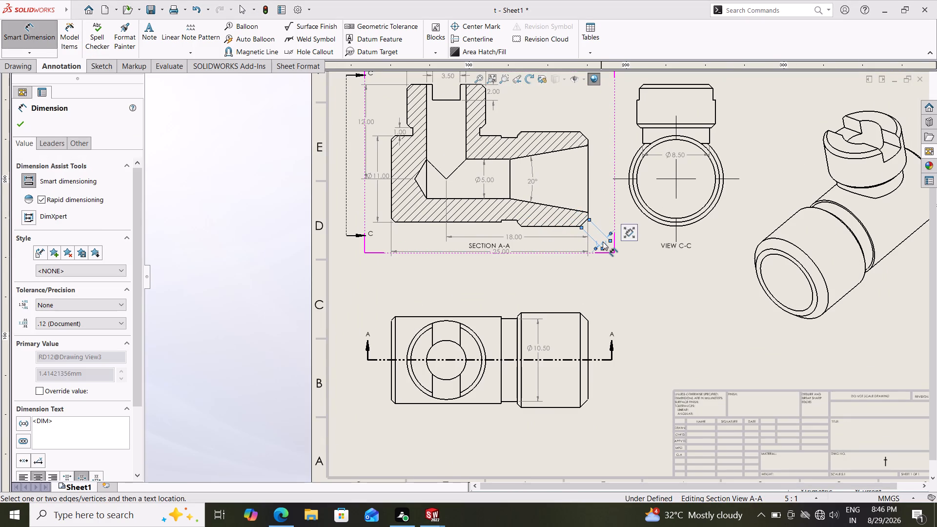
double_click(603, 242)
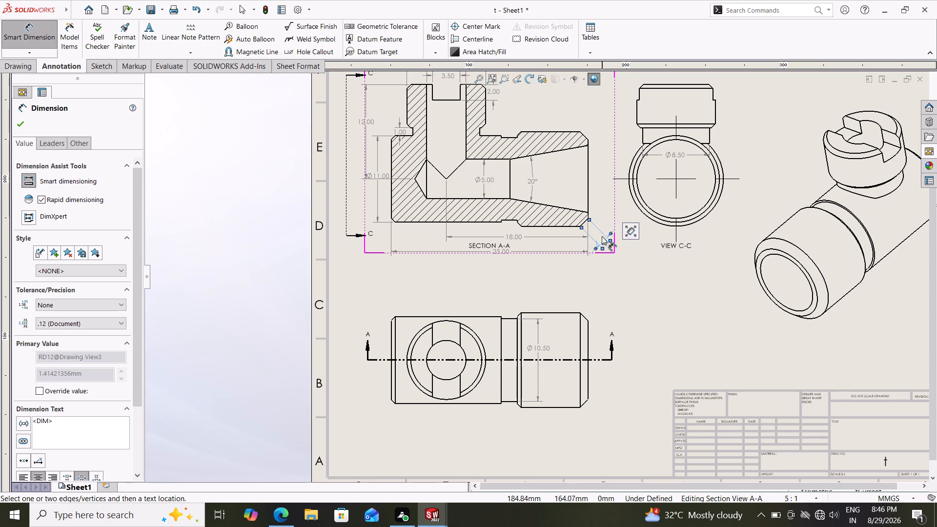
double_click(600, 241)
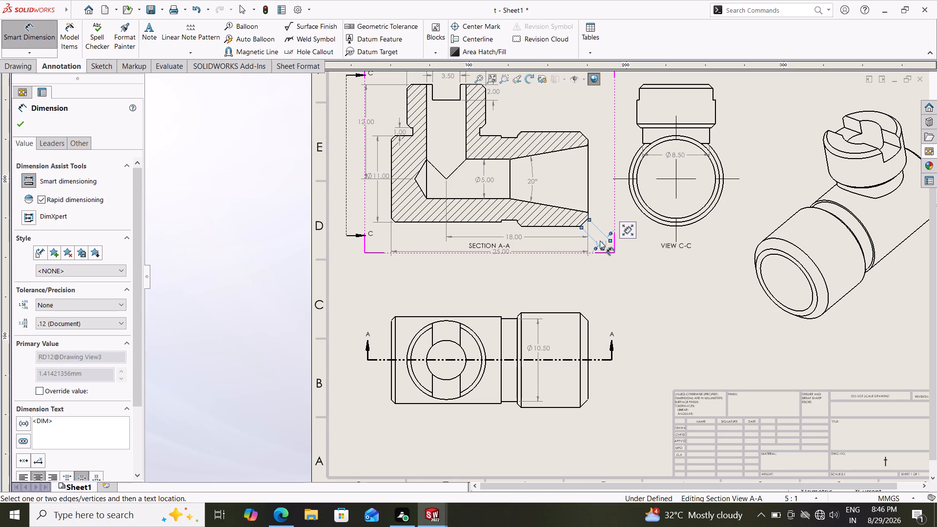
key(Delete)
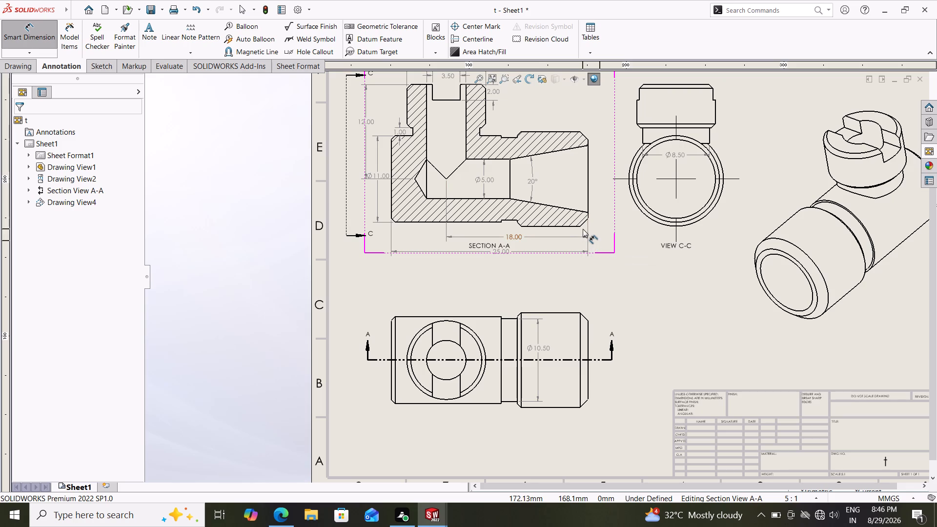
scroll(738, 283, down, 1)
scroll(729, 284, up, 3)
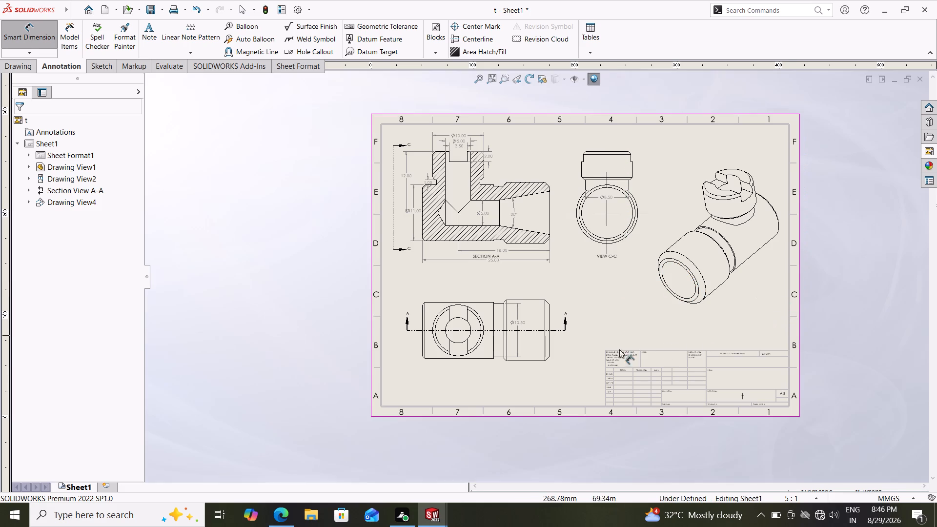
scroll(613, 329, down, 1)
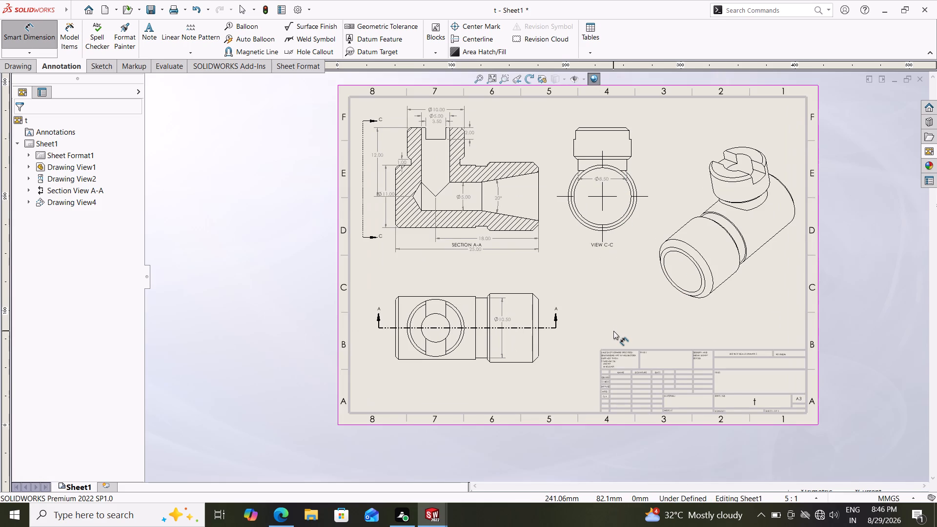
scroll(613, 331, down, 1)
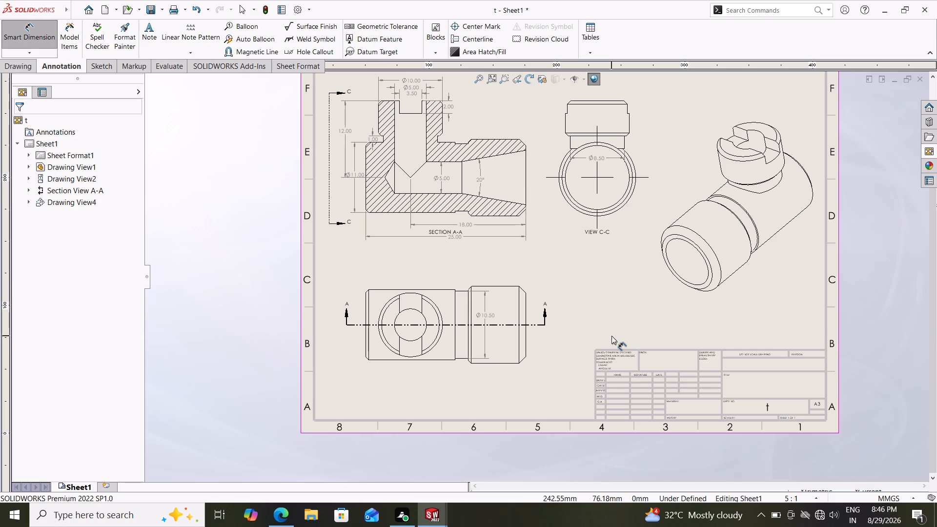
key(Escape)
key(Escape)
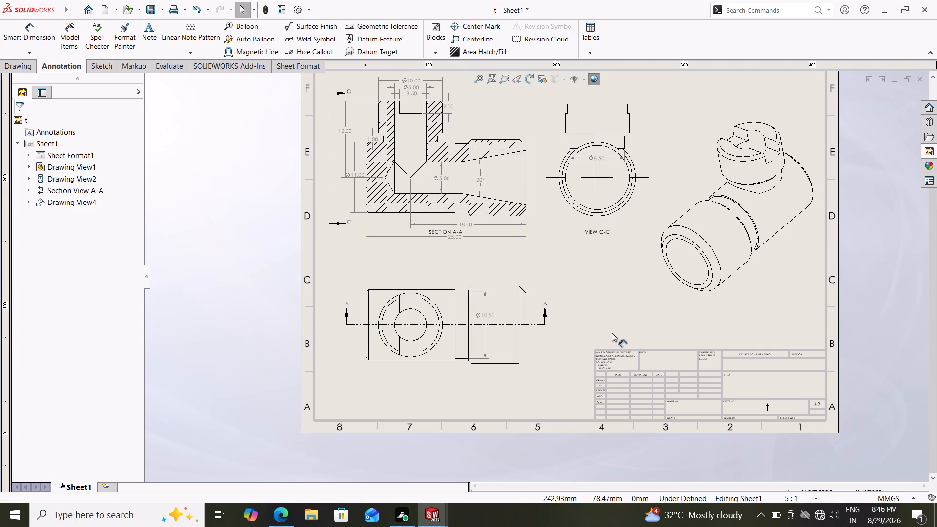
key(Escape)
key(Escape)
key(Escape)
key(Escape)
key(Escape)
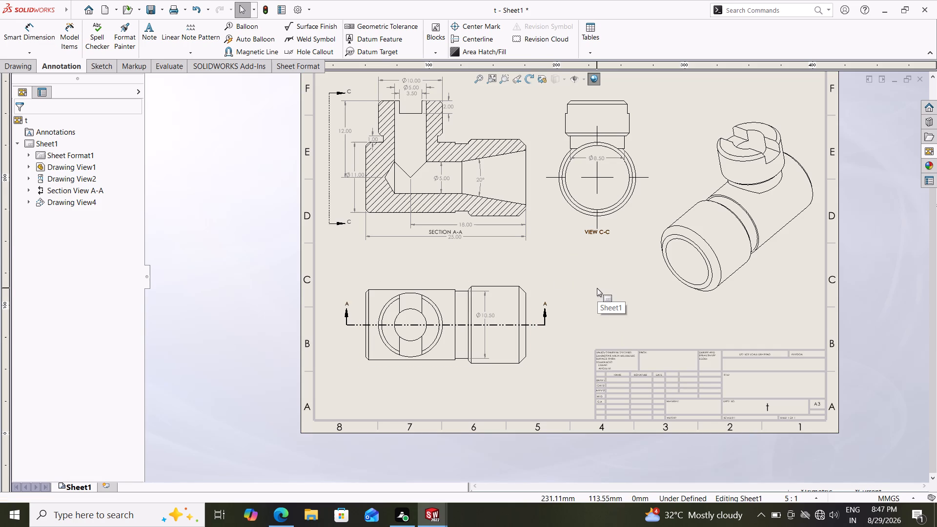
Open the sheet format for editing and delete the default title block's lines and notes.
right_click(608, 284)
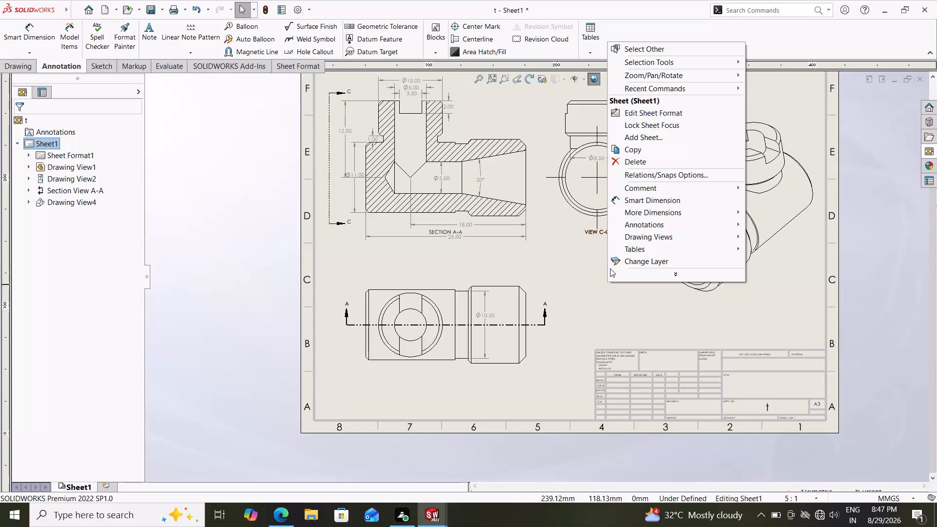
click(665, 111)
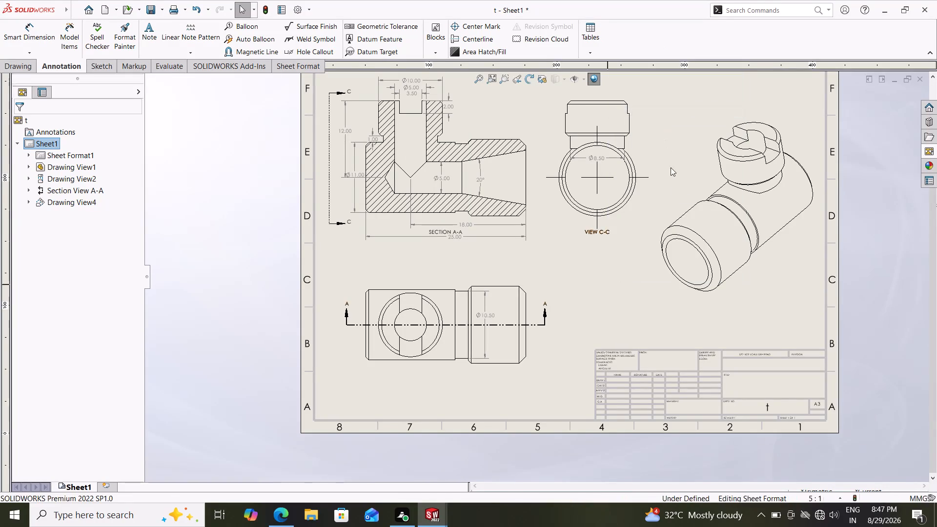
drag(567, 320, 677, 415)
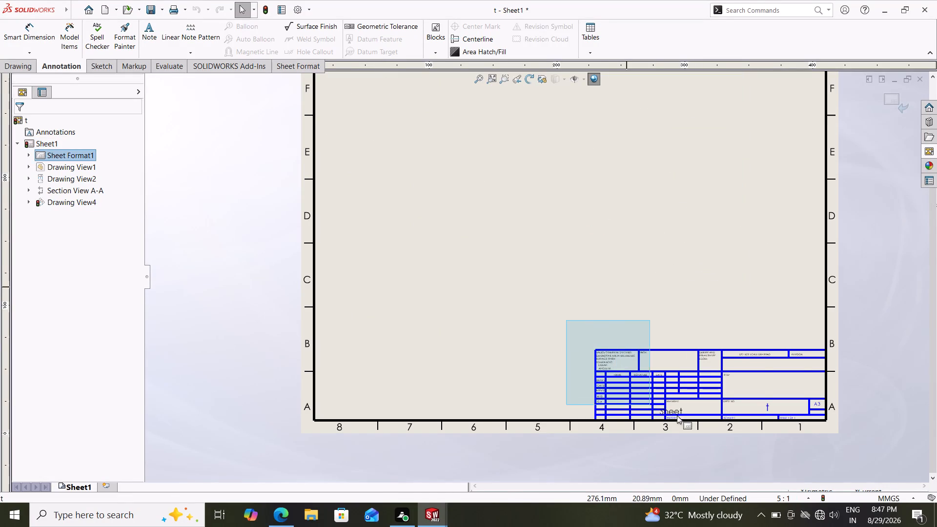
drag(677, 415, 841, 420)
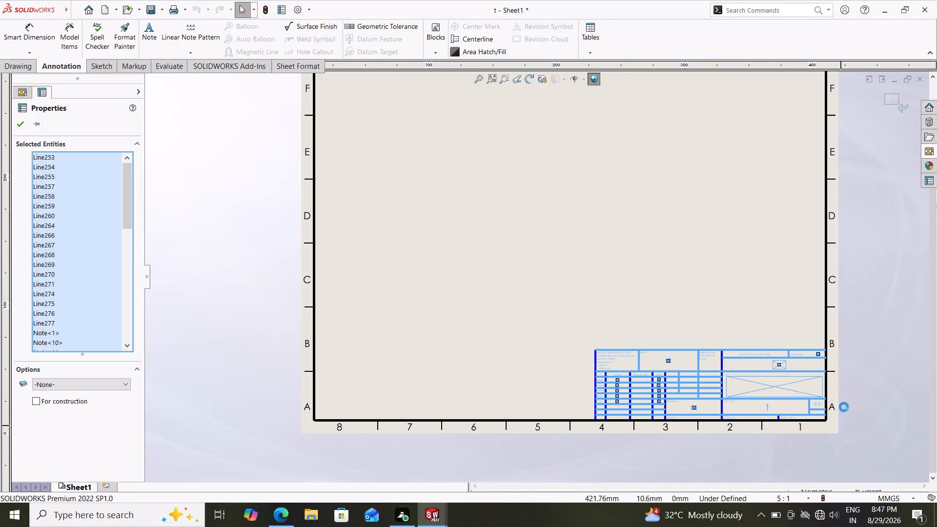
key(Delete)
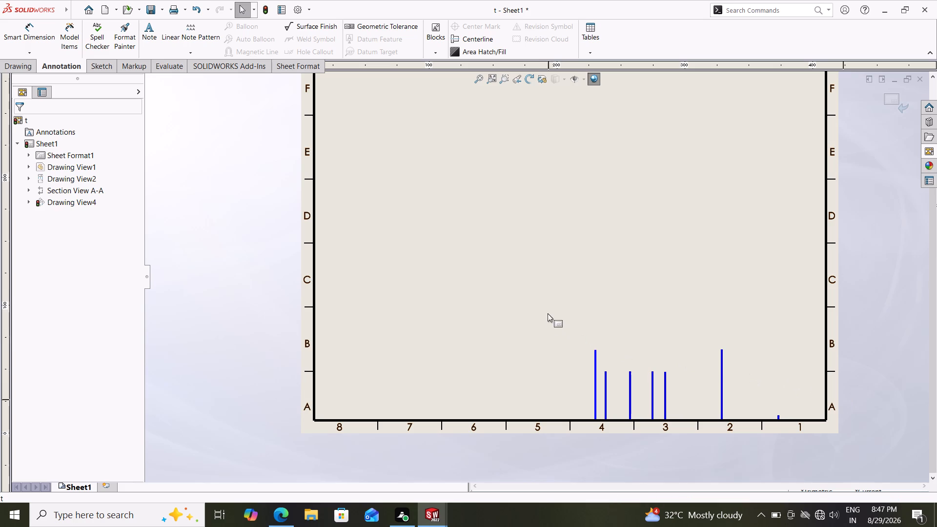
drag(536, 297, 742, 431)
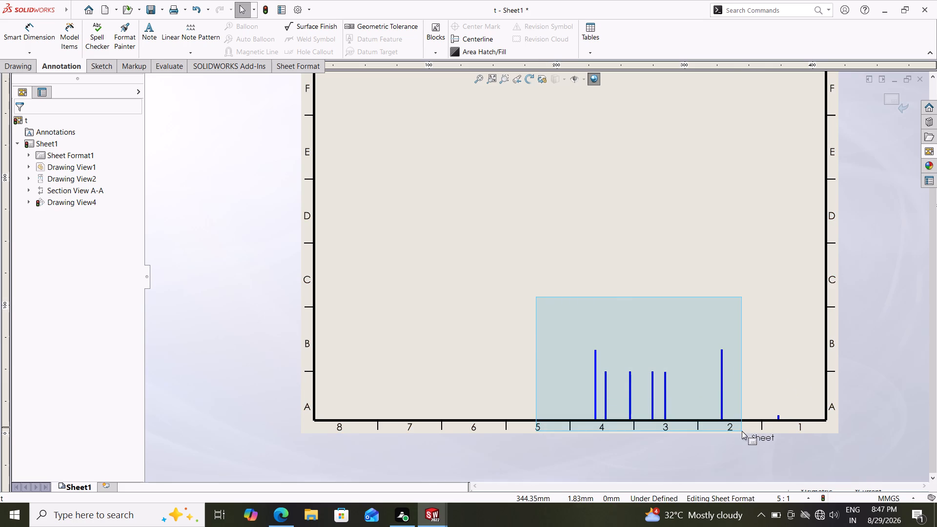
drag(742, 431, 742, 428)
key(Delete)
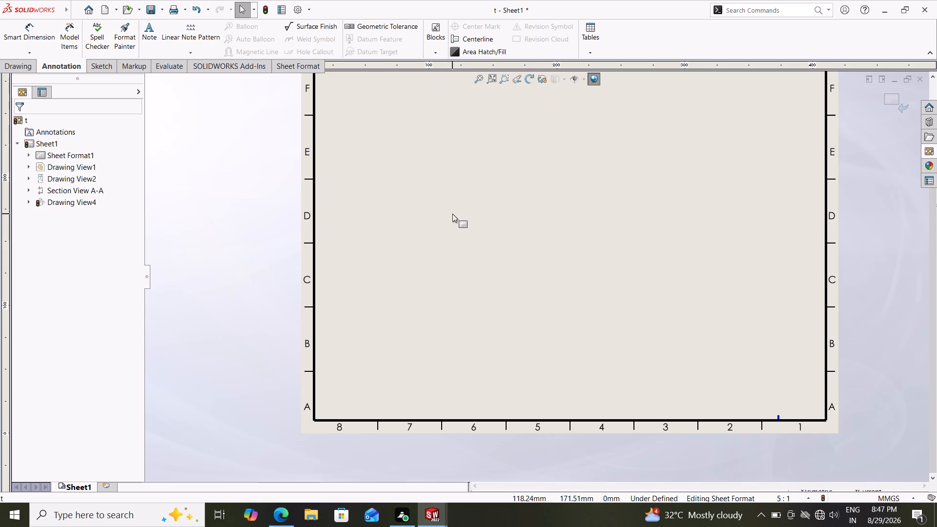
Draw a title block outline rectangle about 200 by 111 mm from the sheet border's lower-right corner.
click(23, 71)
click(57, 65)
click(104, 65)
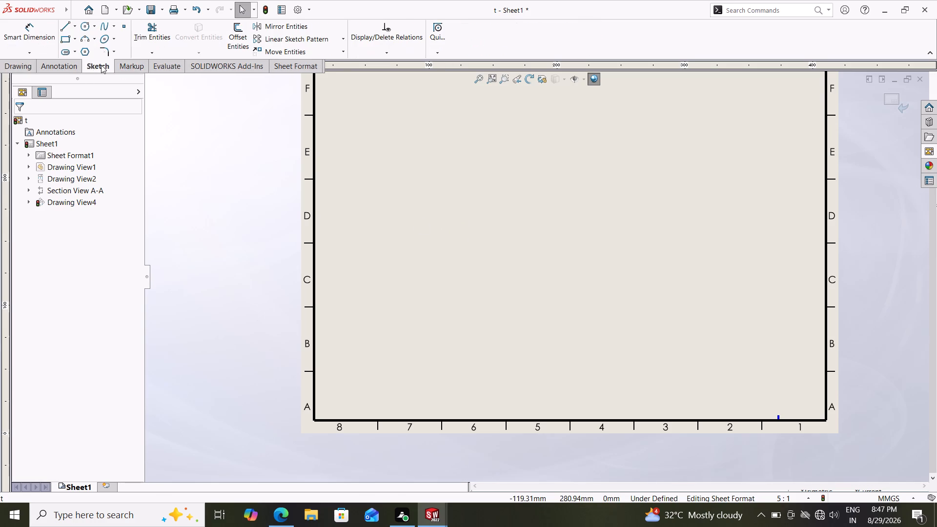
click(67, 40)
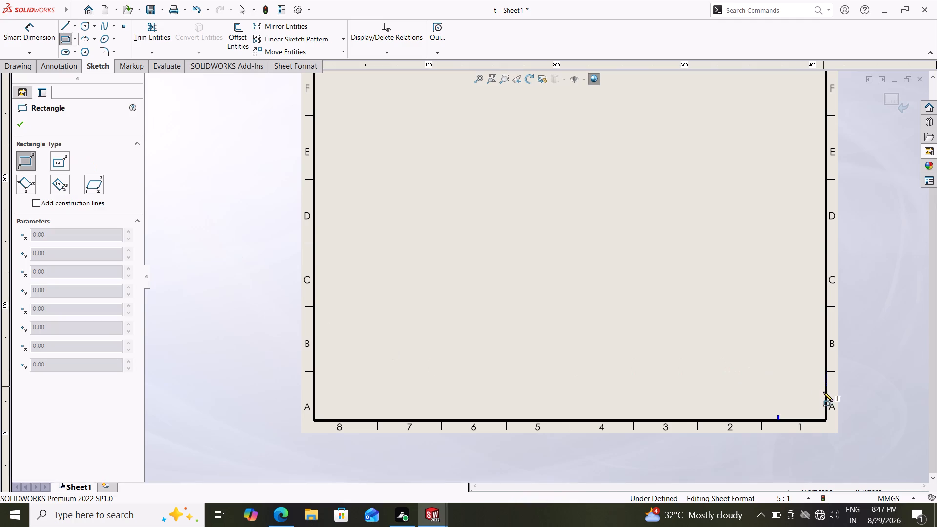
click(823, 419)
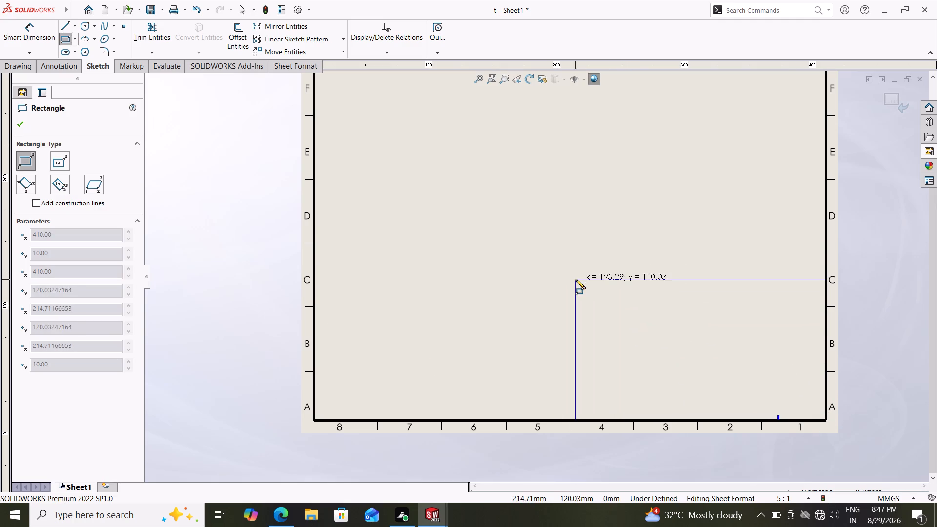
click(570, 278)
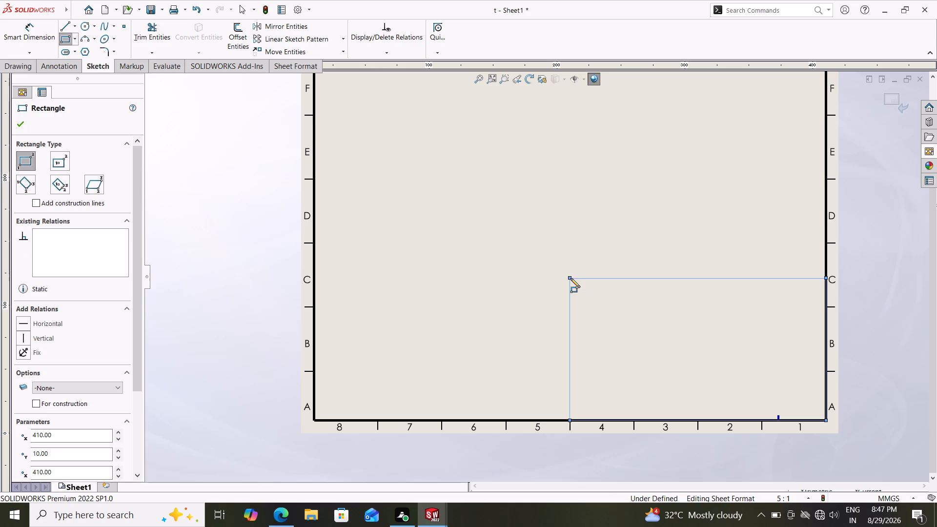
Draw two adjoining 100 by about 30.5 mm cells across the title block's top row and a 100 by about 80.7 mm cell below the first.
click(570, 278)
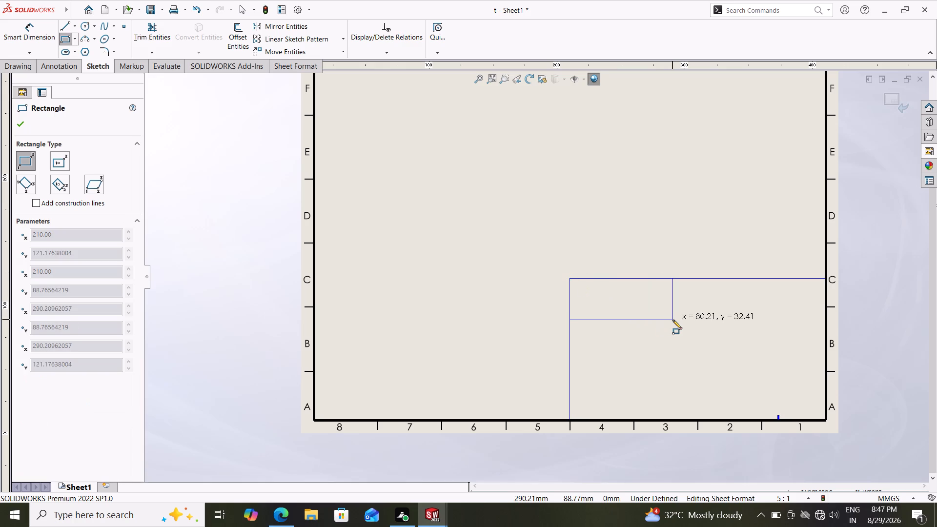
click(700, 317)
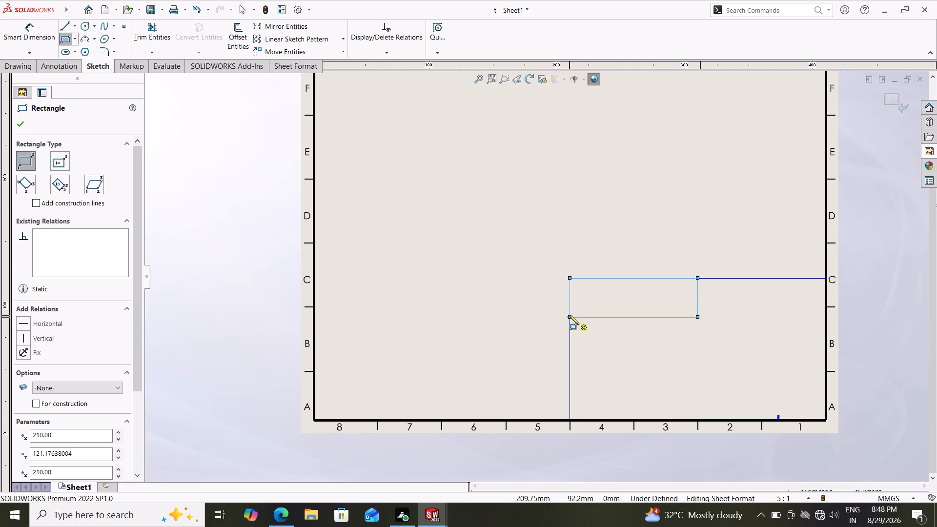
click(570, 315)
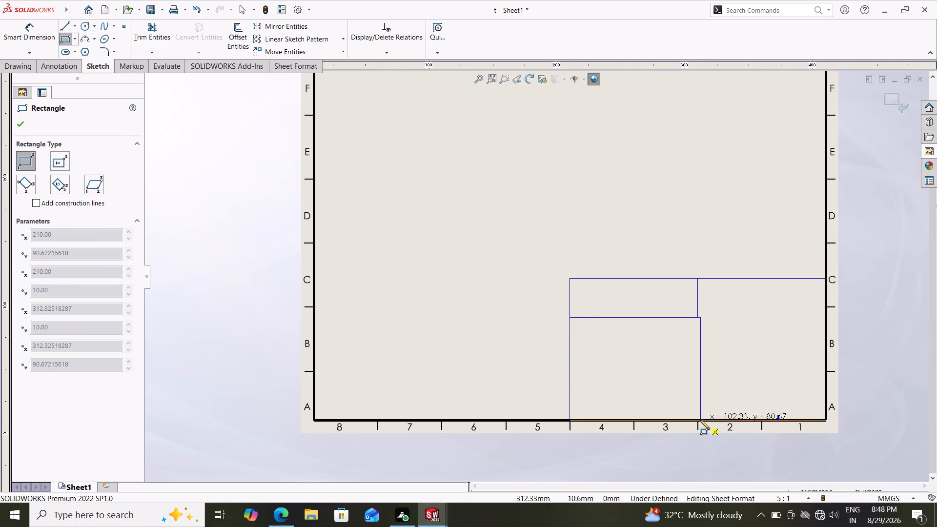
click(700, 420)
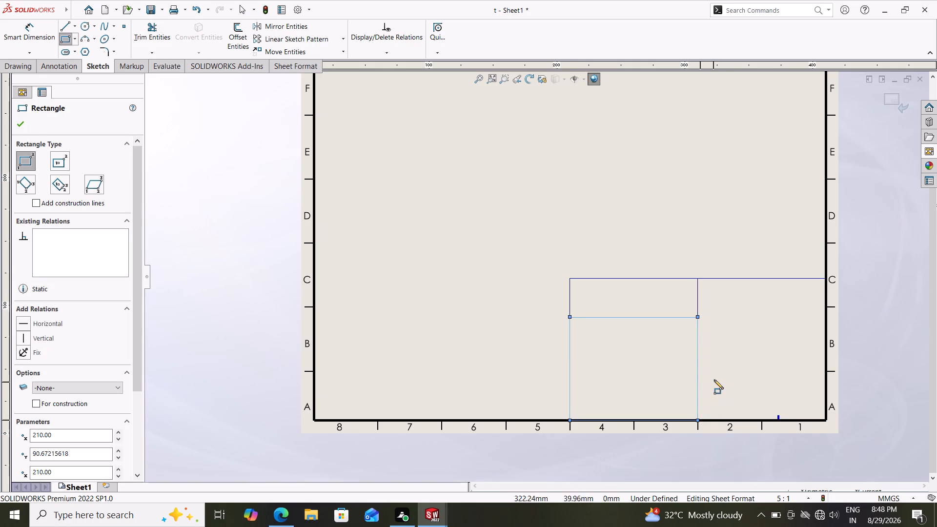
click(698, 277)
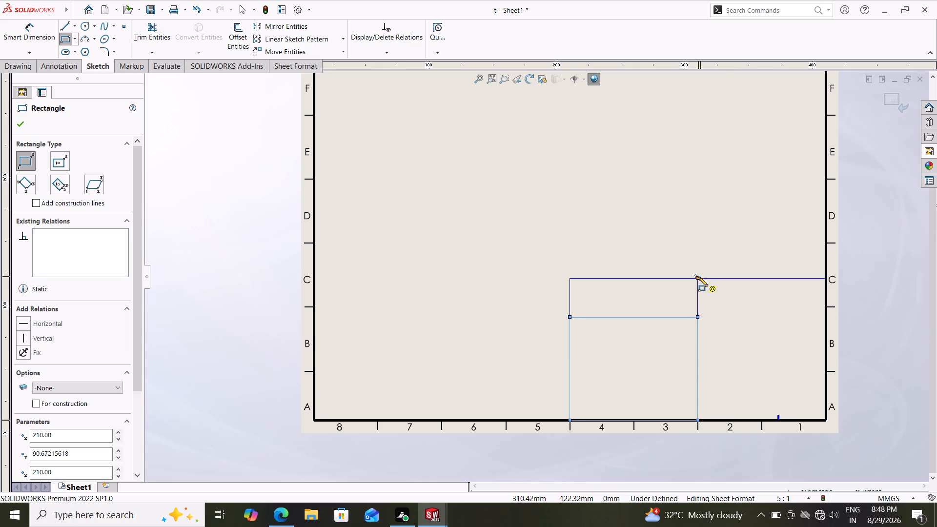
click(824, 317)
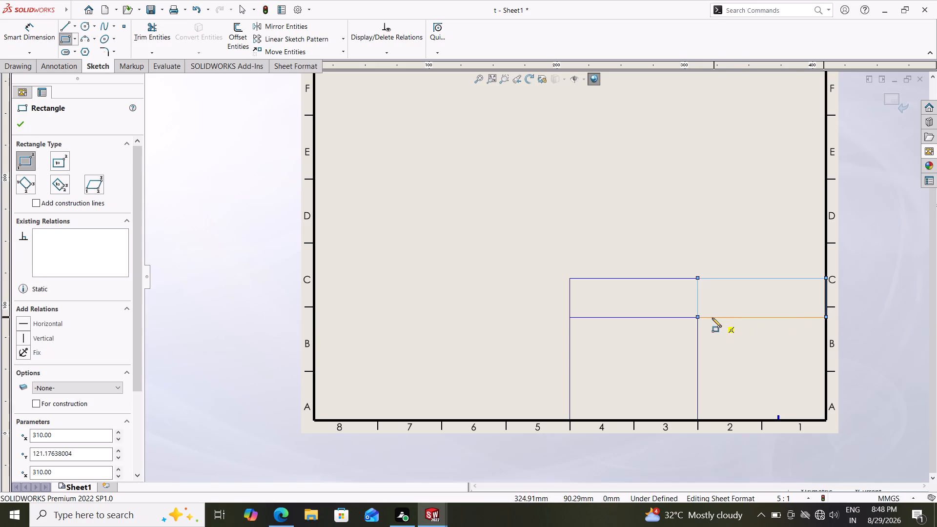
Stack three 100 mm wide cells, about 25, 30.6 and 25 mm high, in the title block's right column below the top row.
click(699, 319)
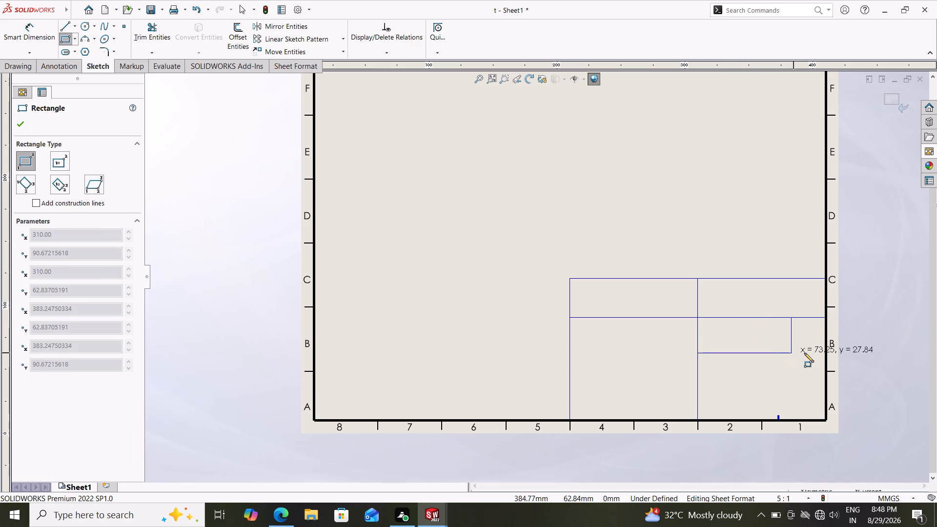
click(826, 351)
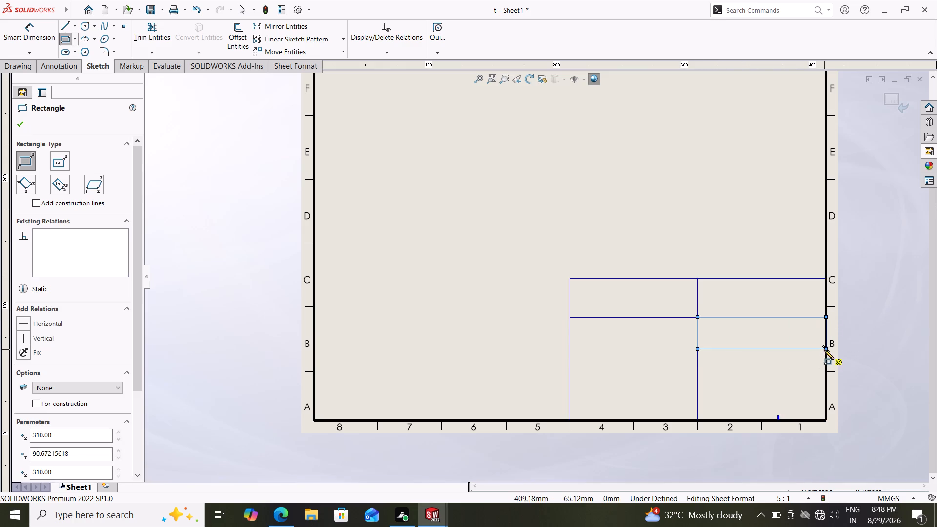
click(698, 351)
click(824, 388)
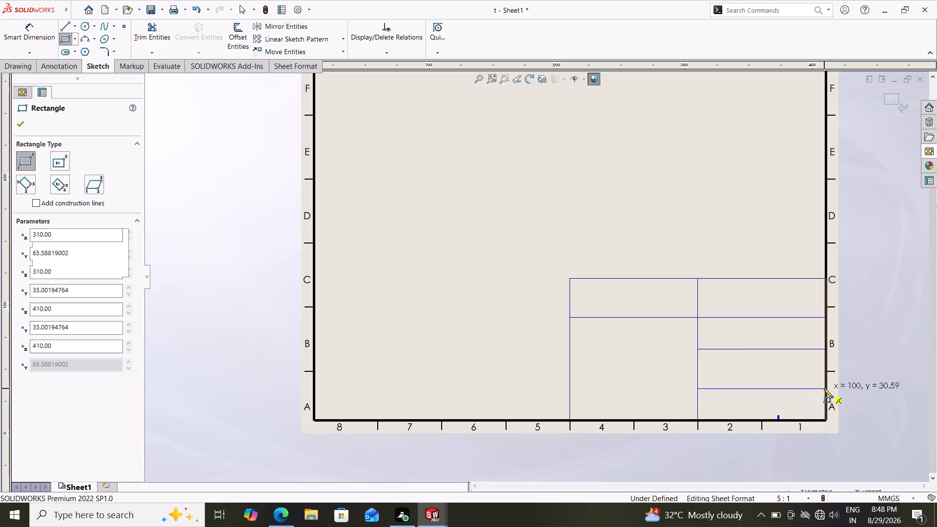
click(697, 389)
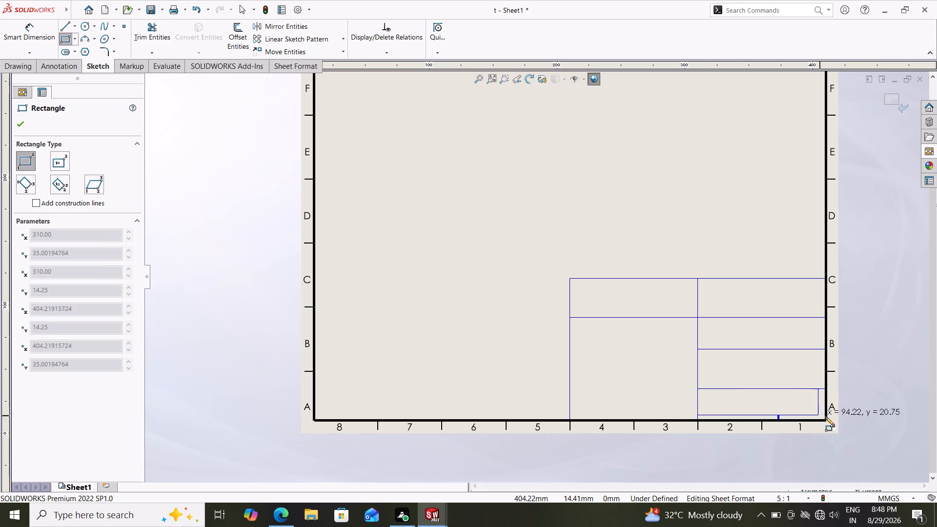
click(827, 420)
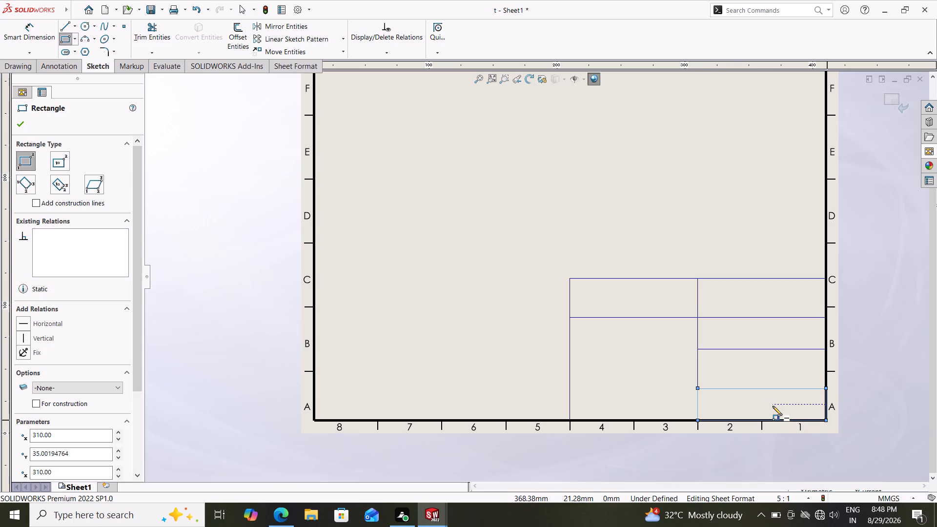
Draw a 100 by about 25 mm cell in the title block's left column, directly below the top row.
click(570, 318)
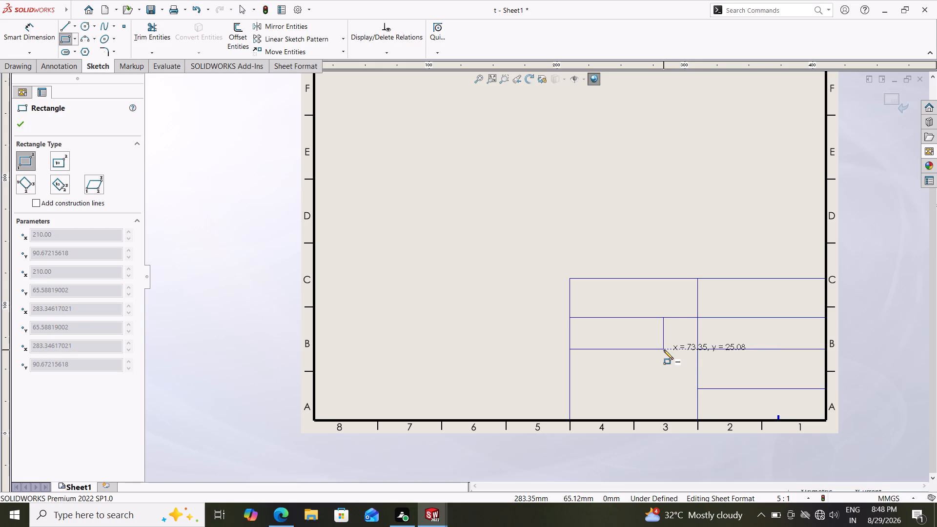
click(697, 350)
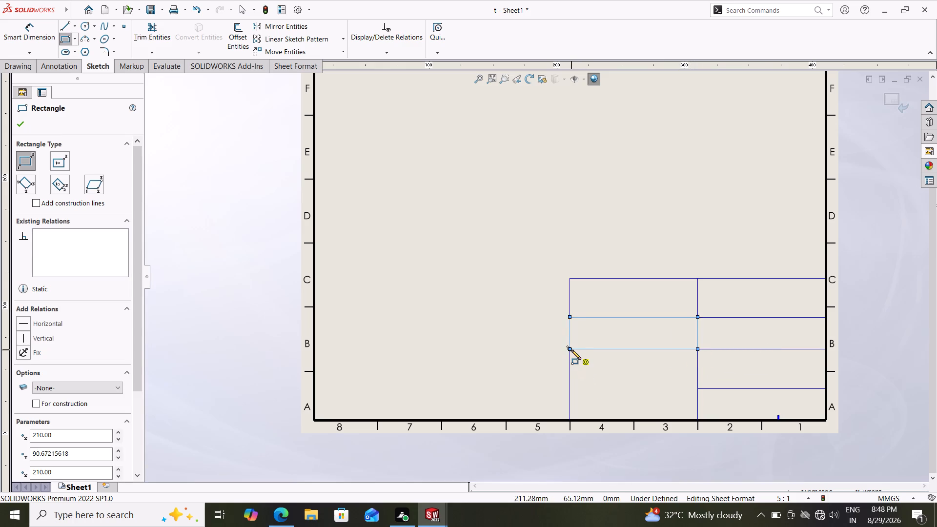
Draw two stacked 100 mm wide cells, about 30.6 and 25 mm high, filling the bottom two rows of the title block's left column.
click(571, 350)
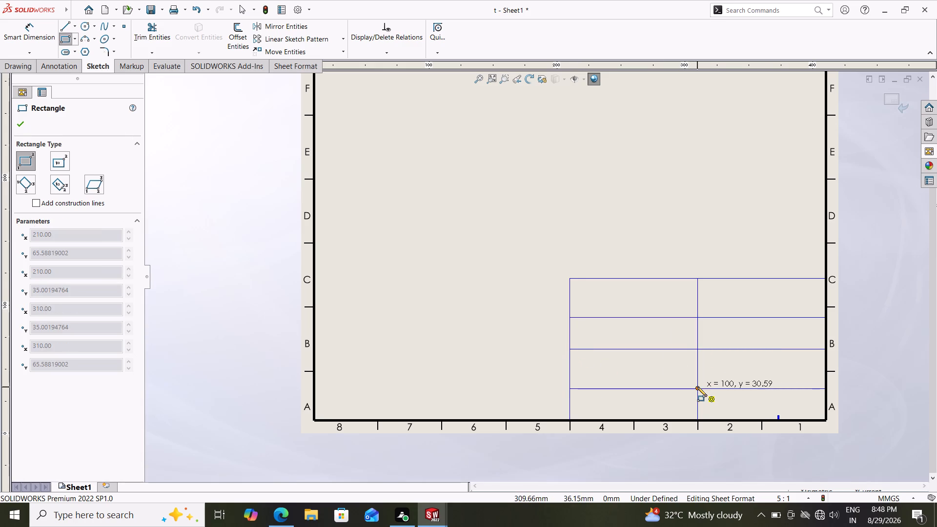
click(697, 387)
click(569, 388)
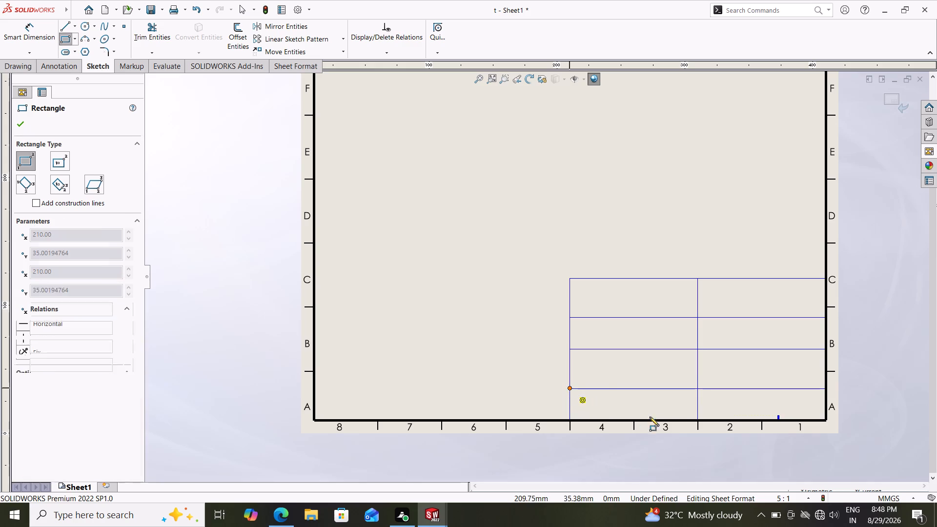
click(696, 419)
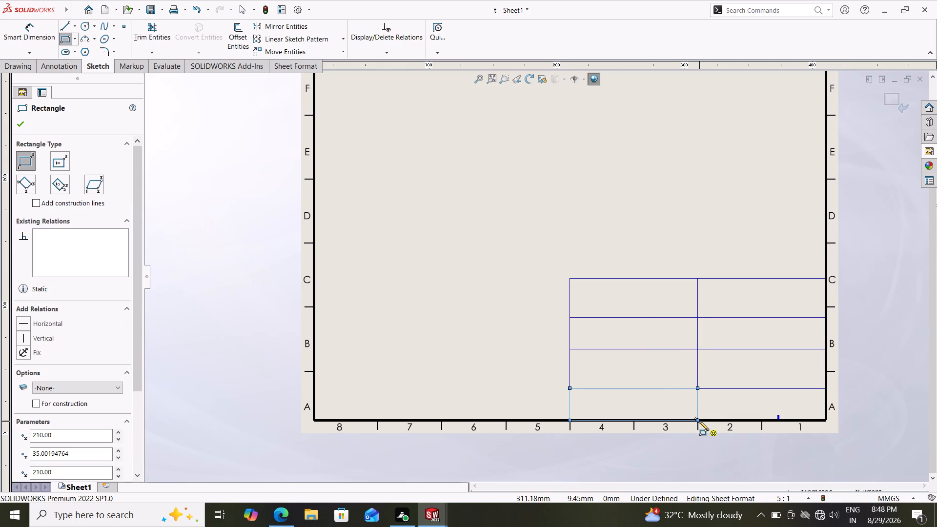
Draw a rectangle about 41.5 by 80.7 mm from the left column's lower-right corner, splitting its three rows below the top row.
click(699, 421)
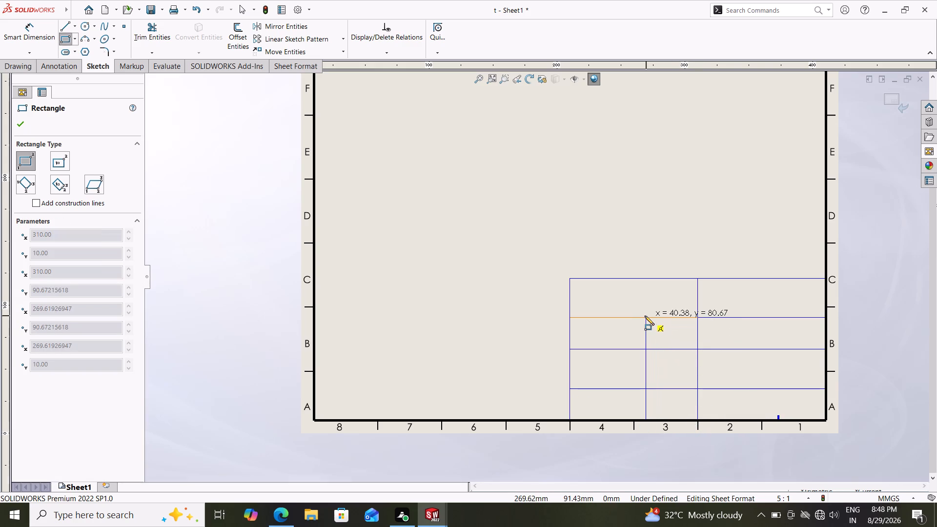
click(645, 316)
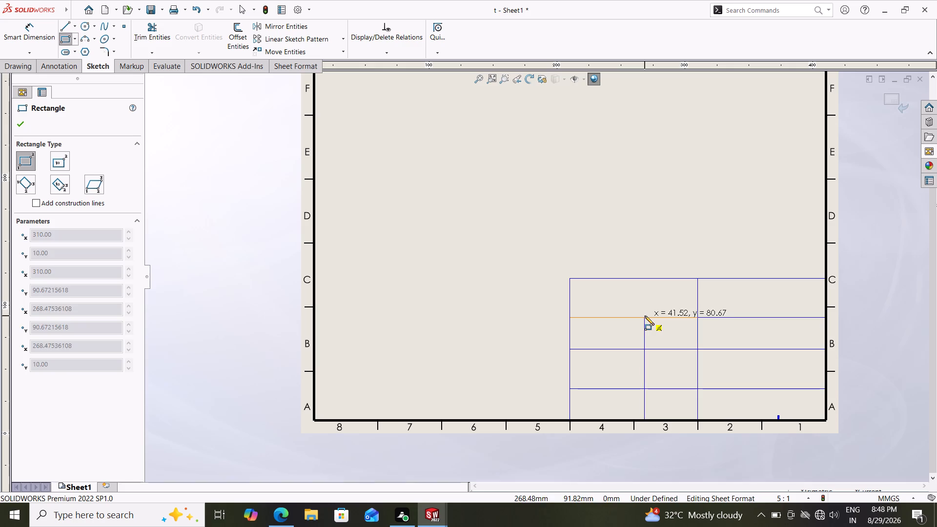
key(Escape)
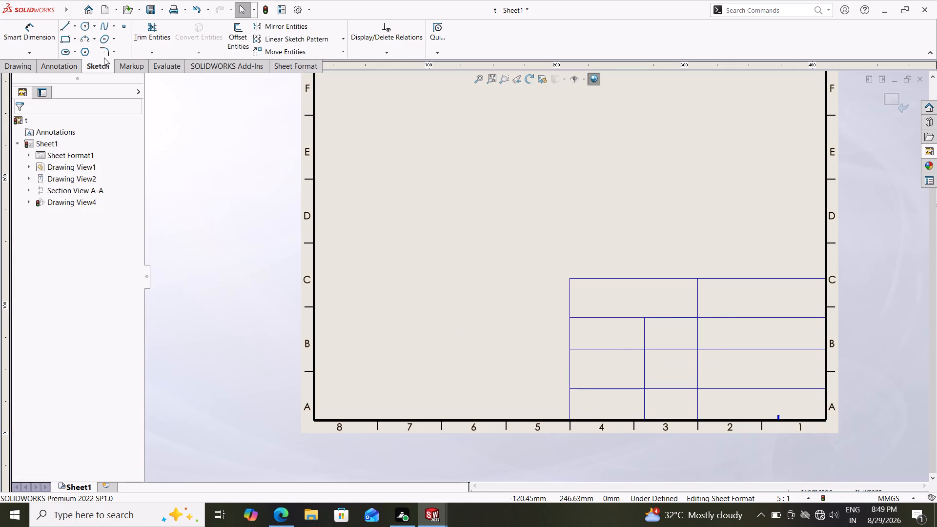
Draw two narrow cells about 30.6 mm high at opposite ends of the right column's third row, the right one about 15 mm wide.
click(69, 43)
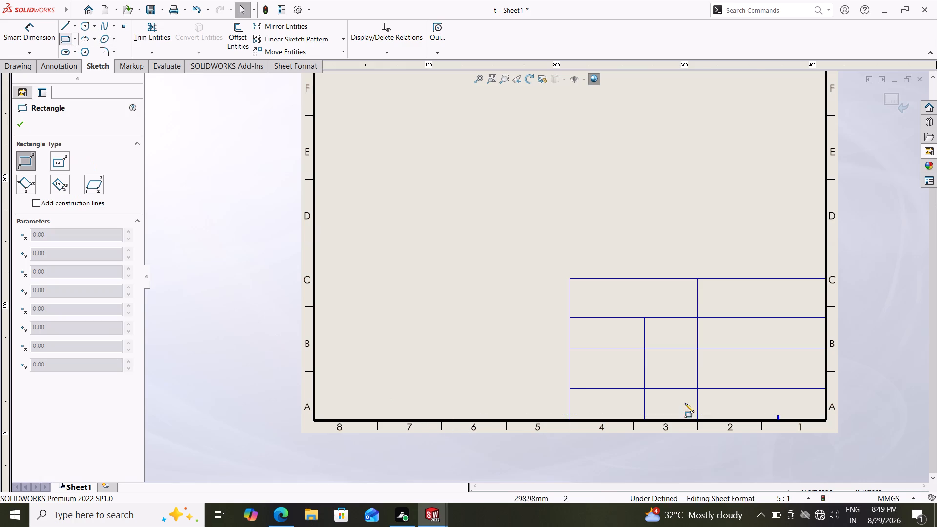
click(695, 350)
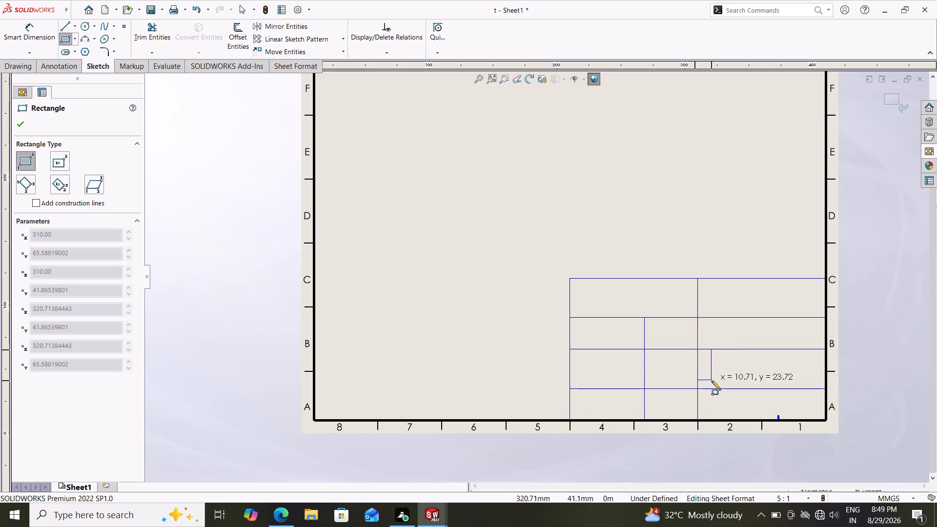
click(718, 390)
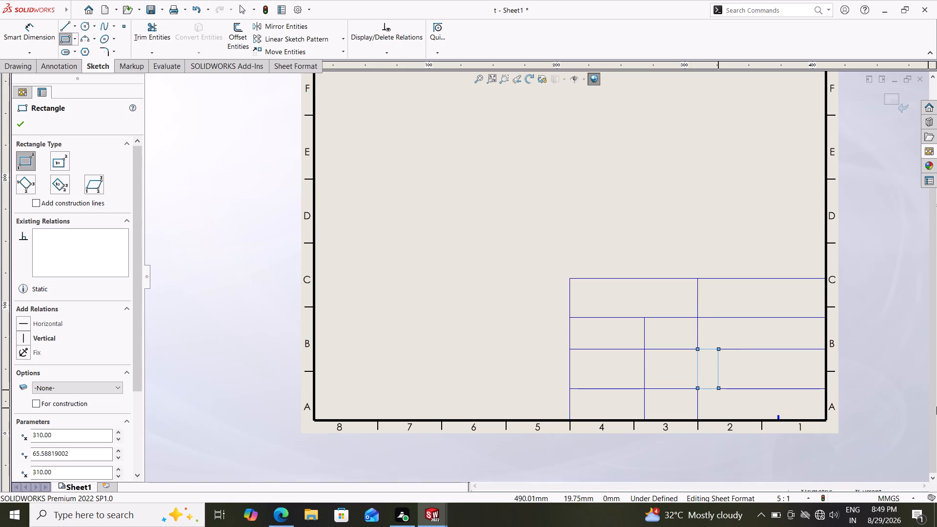
click(807, 348)
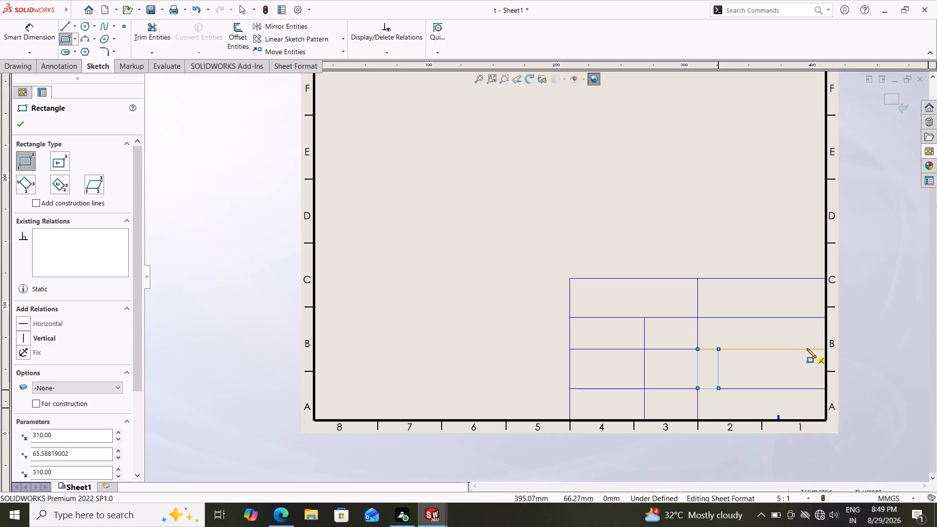
click(827, 388)
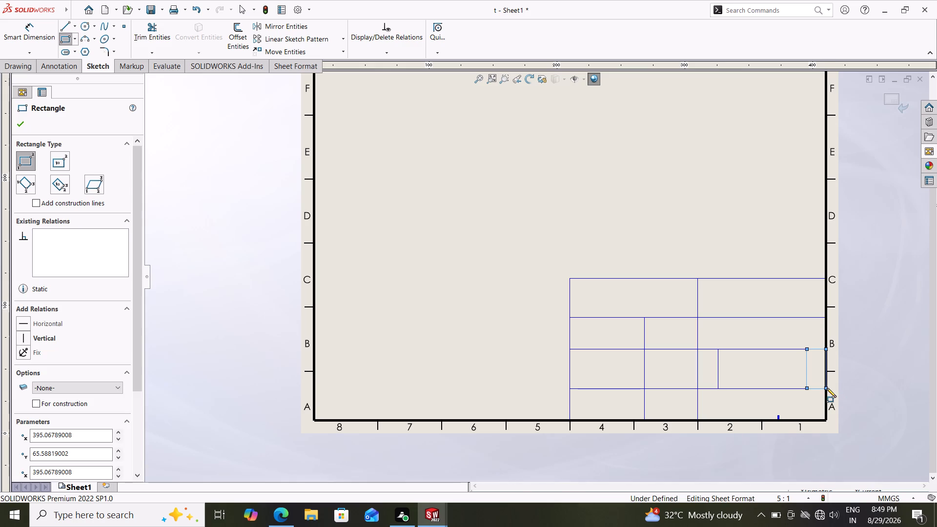
Draw two adjoining cells, about 32 and 40 mm wide and 25 mm high, in the bottom row of the title block's right column.
click(698, 389)
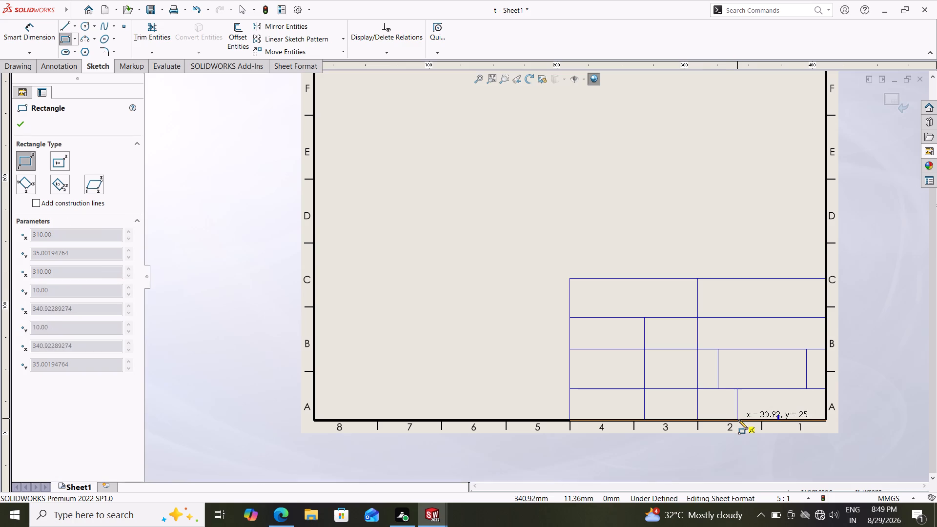
click(739, 420)
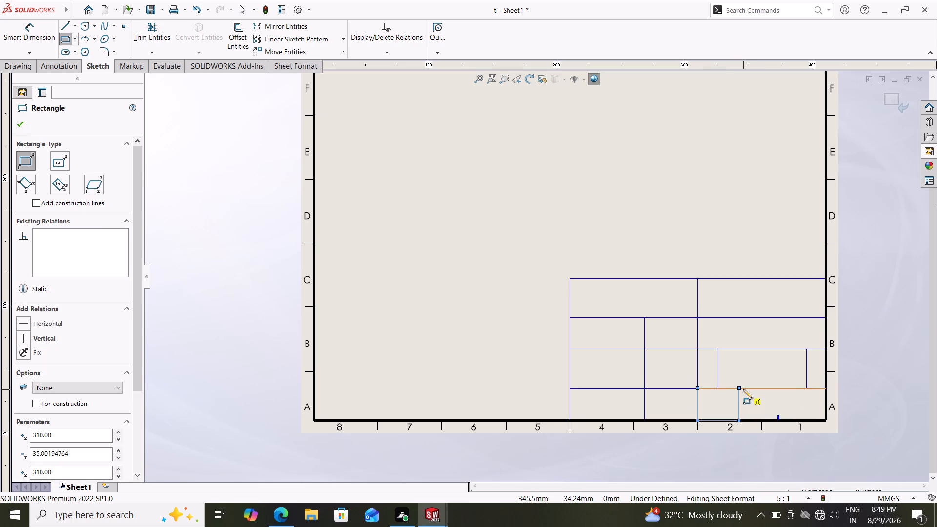
click(741, 388)
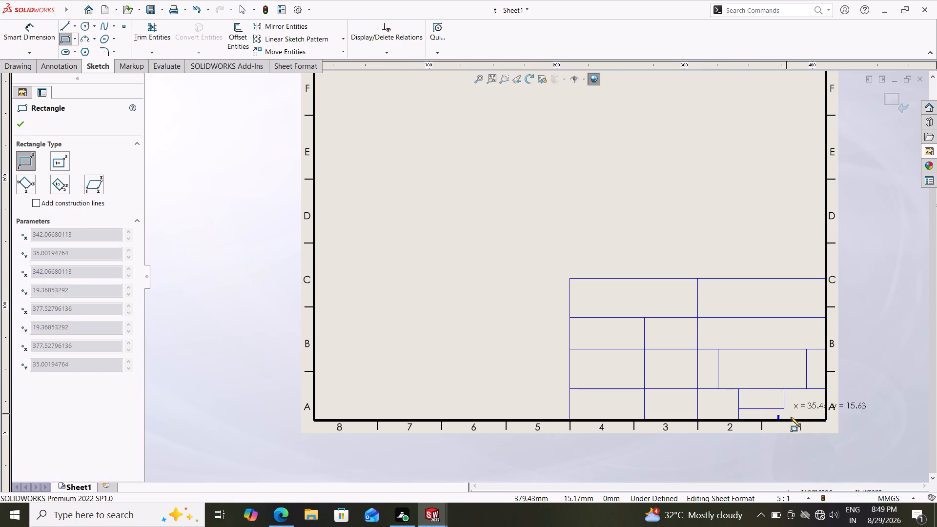
click(790, 418)
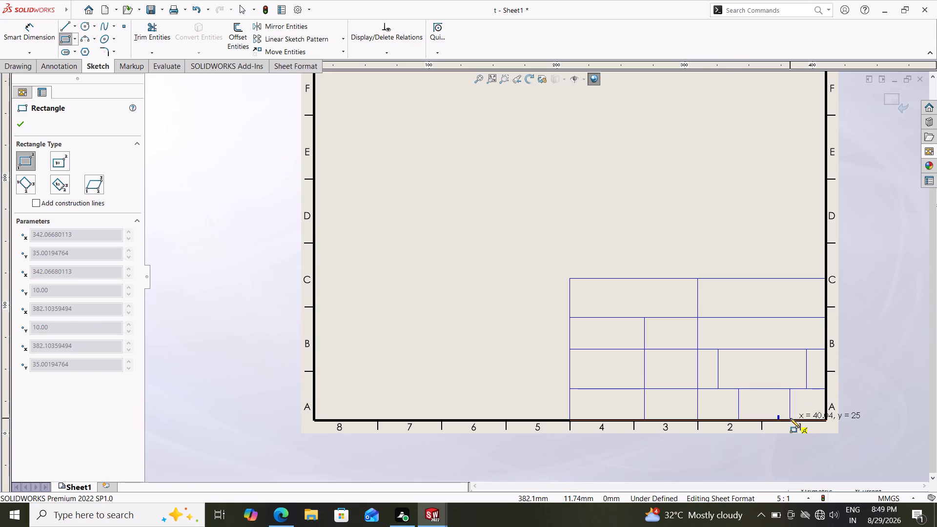
key(Escape)
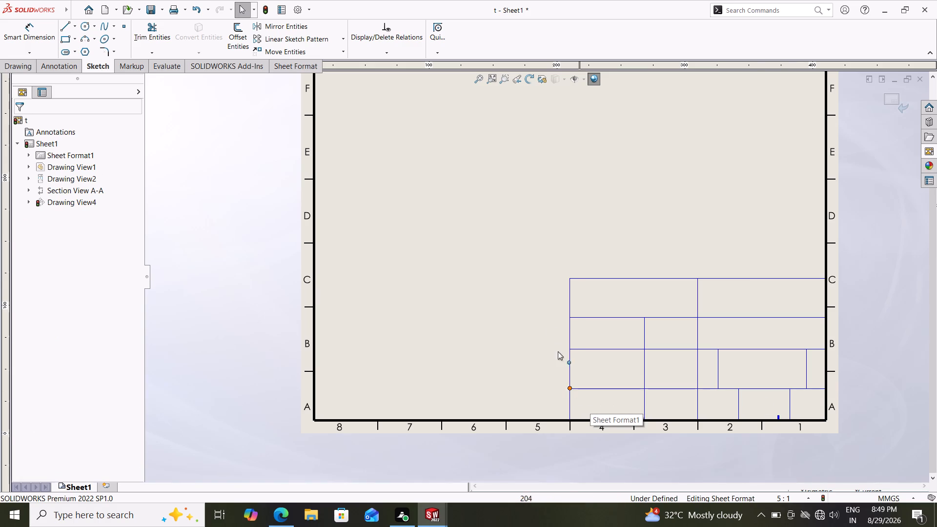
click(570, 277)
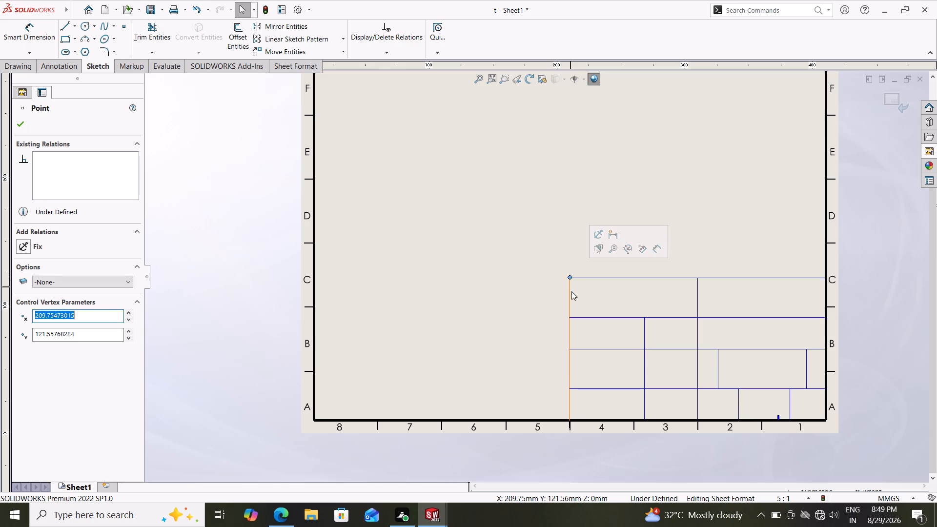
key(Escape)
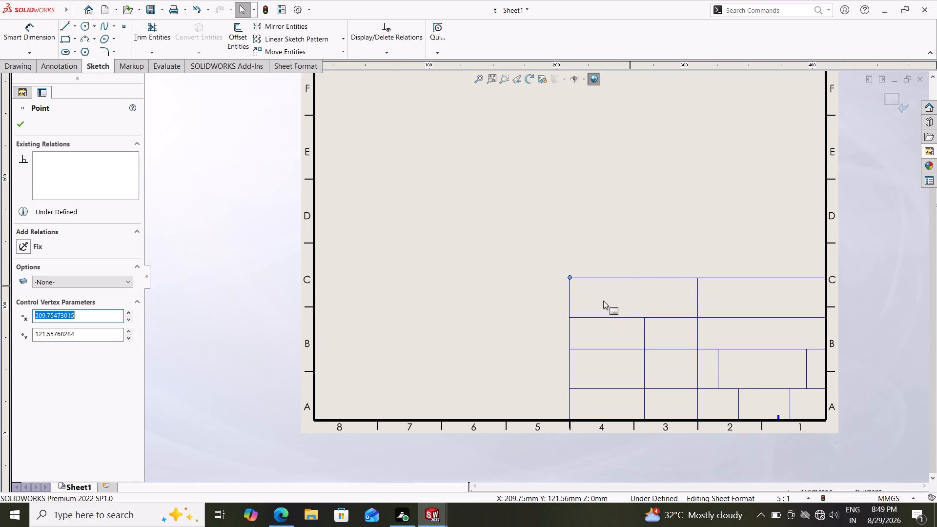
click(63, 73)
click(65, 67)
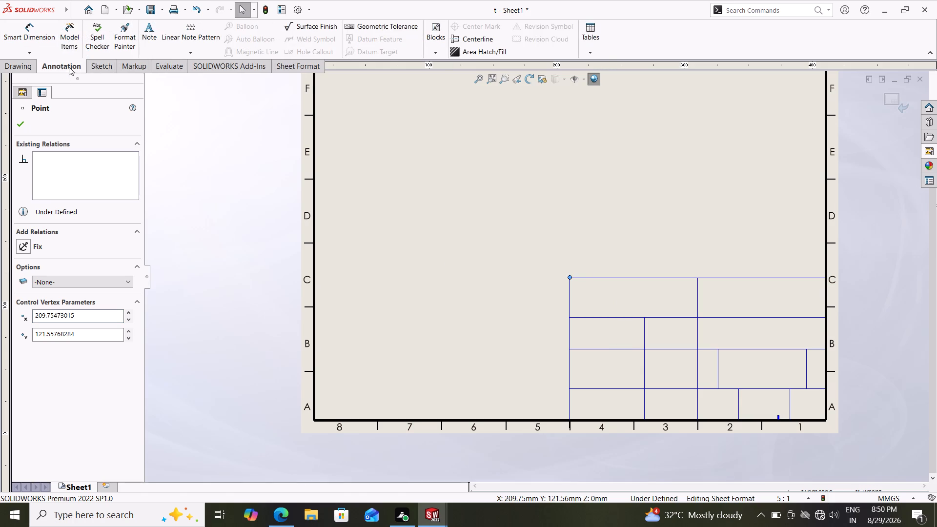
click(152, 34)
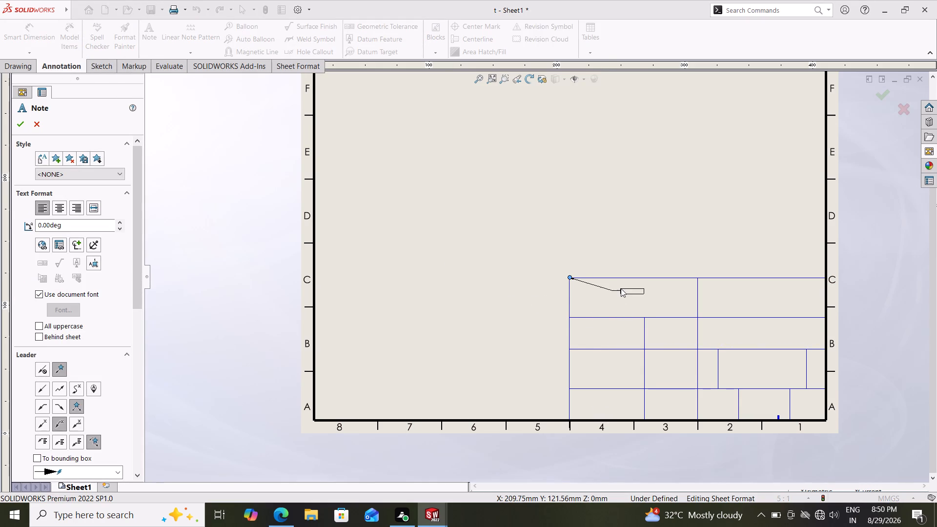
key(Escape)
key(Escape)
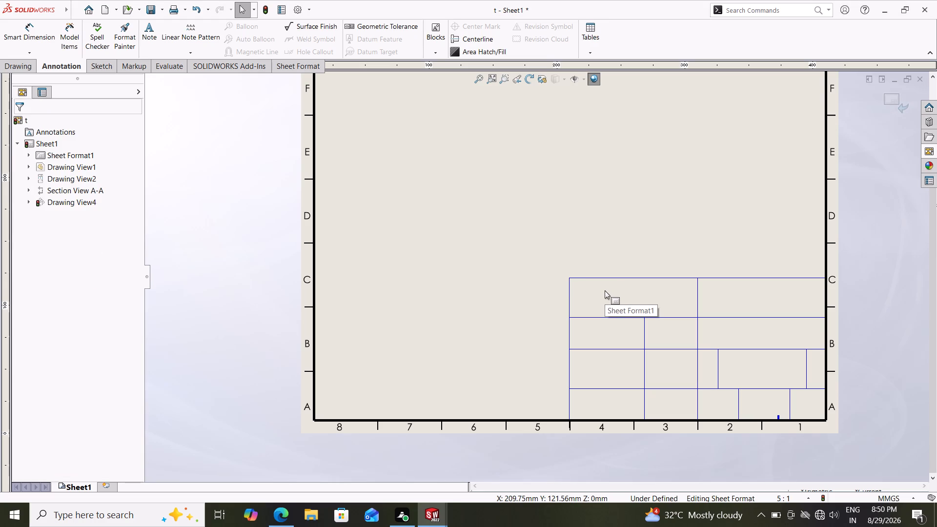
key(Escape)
Add a leaderless note reading "DRawn By" plus the drafter's first name in the left column's second-row left cell.
drag(151, 33, 164, 37)
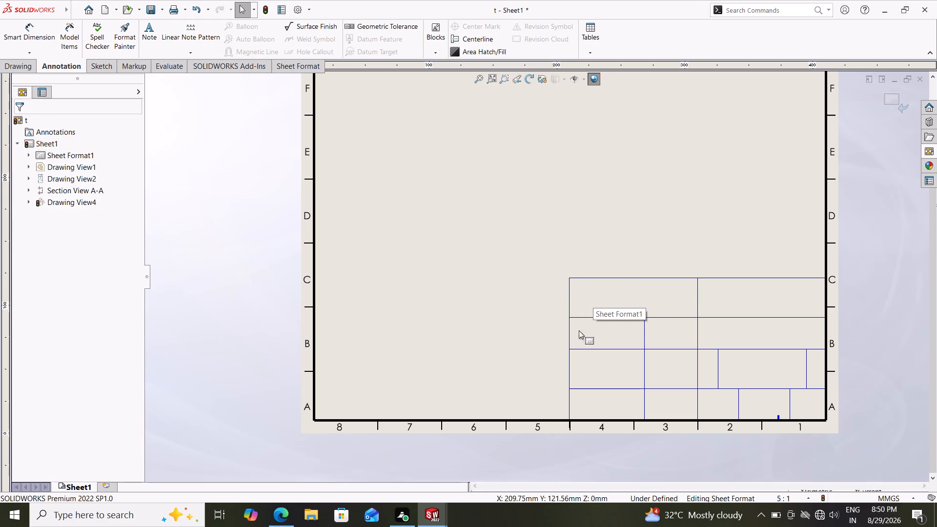
click(142, 34)
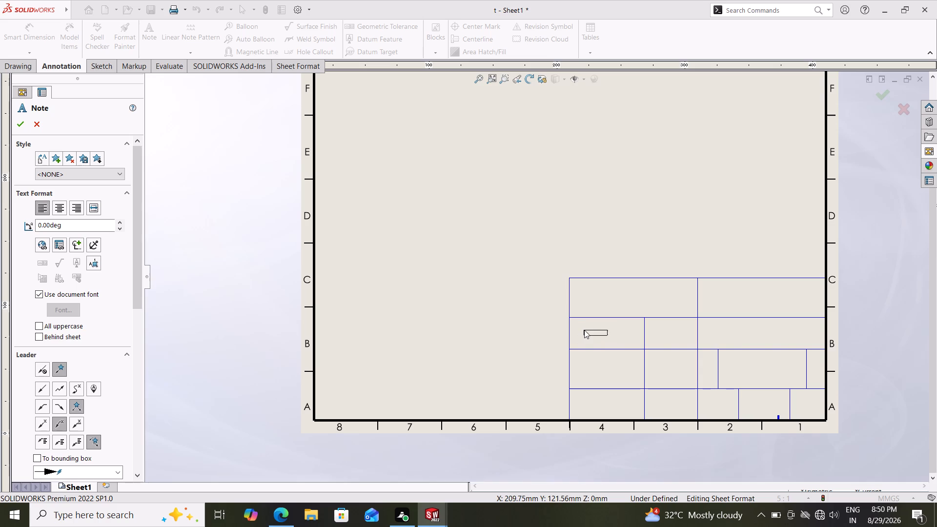
click(584, 330)
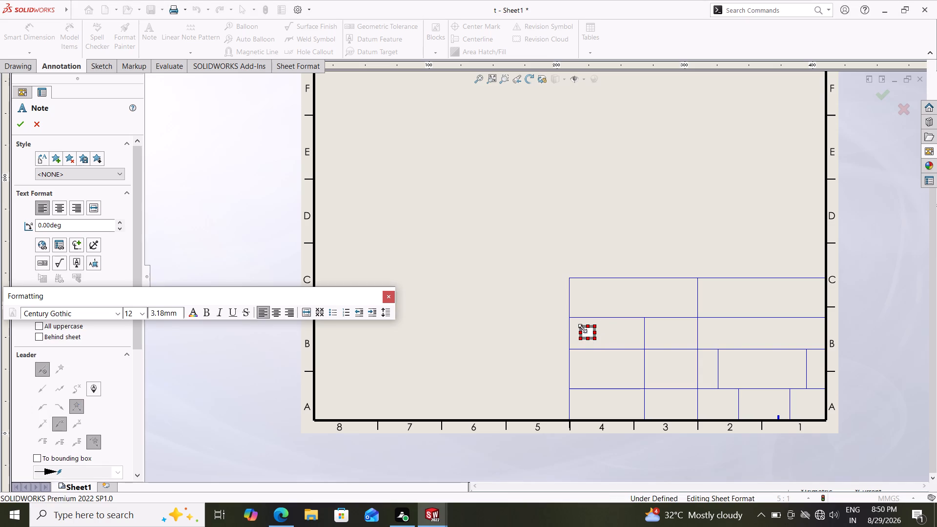
text(DR)
text(aw)
text(n)
key(space)
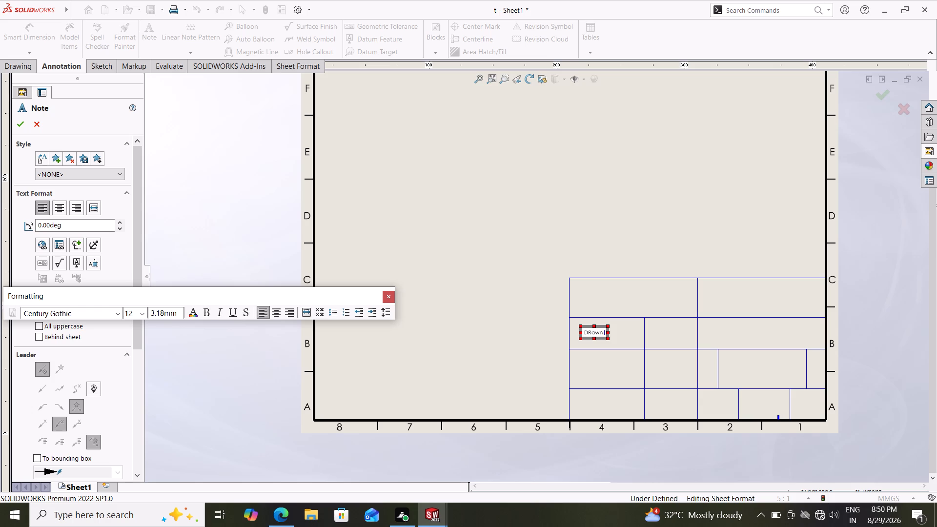
text(By)
key(space)
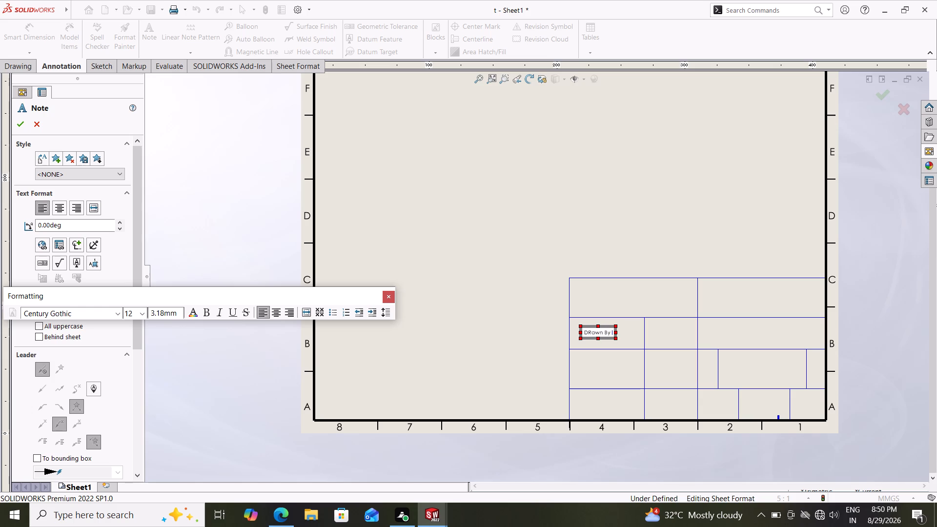
key(shift+i)
text(rfa)
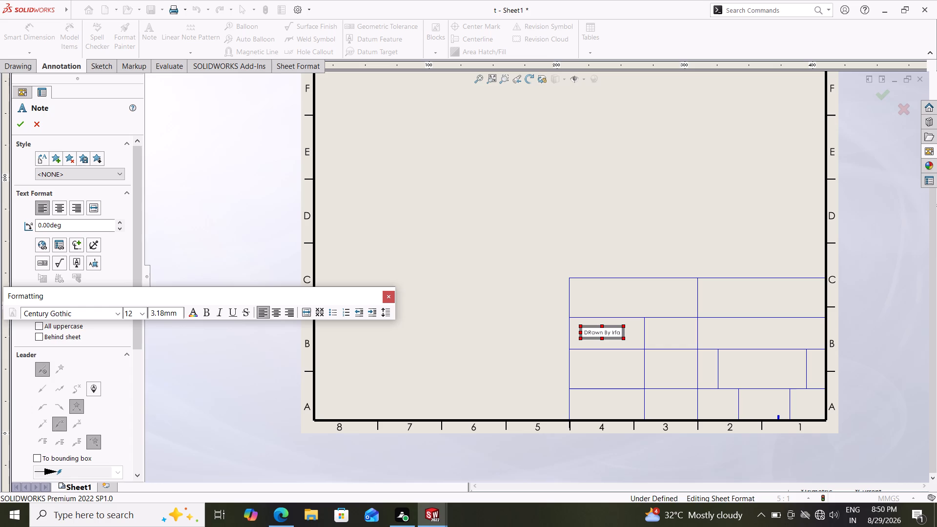
key(n)
key(Escape)
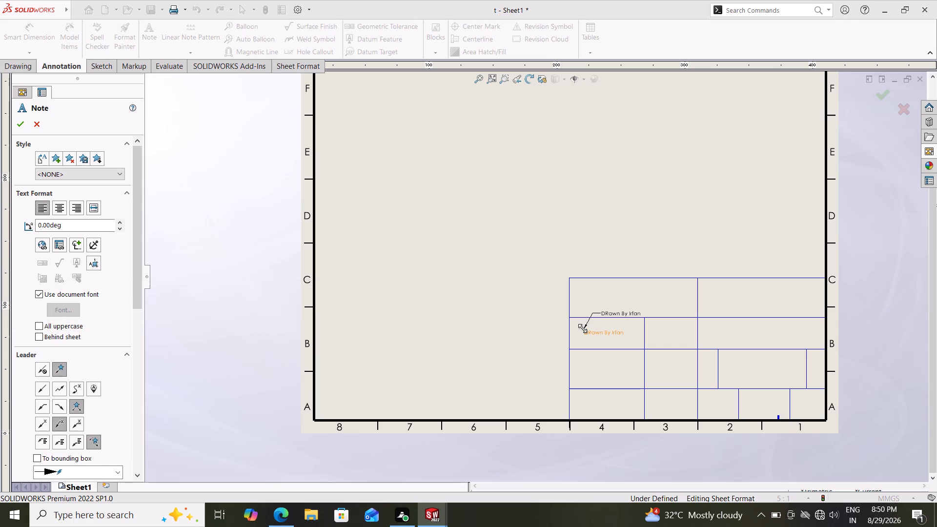
key(Escape)
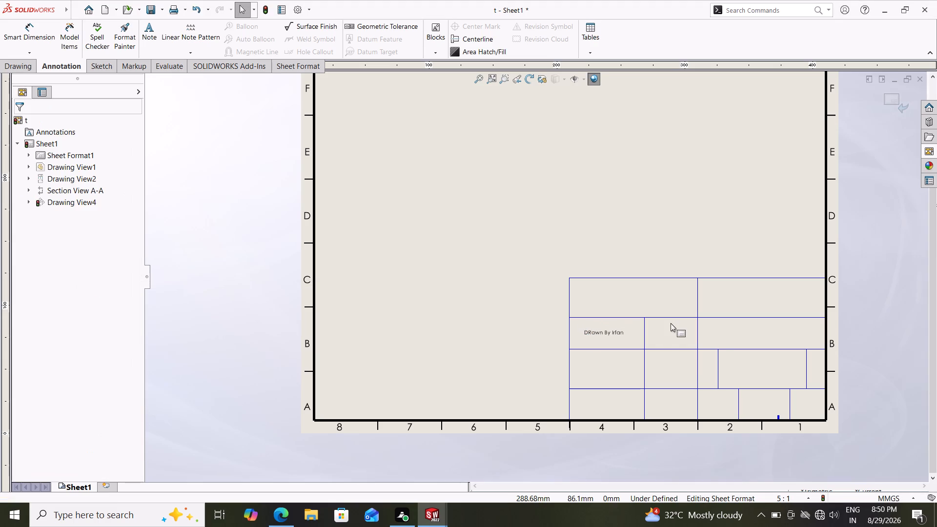
Open the "DRawn By" note's text for editing with the cursor just after the capital R.
scroll(639, 341, down, 2)
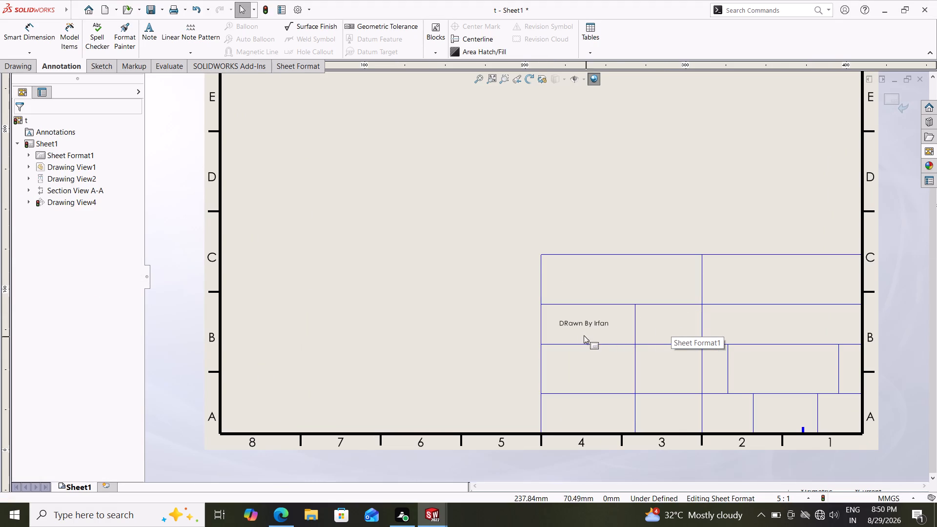
double_click(566, 322)
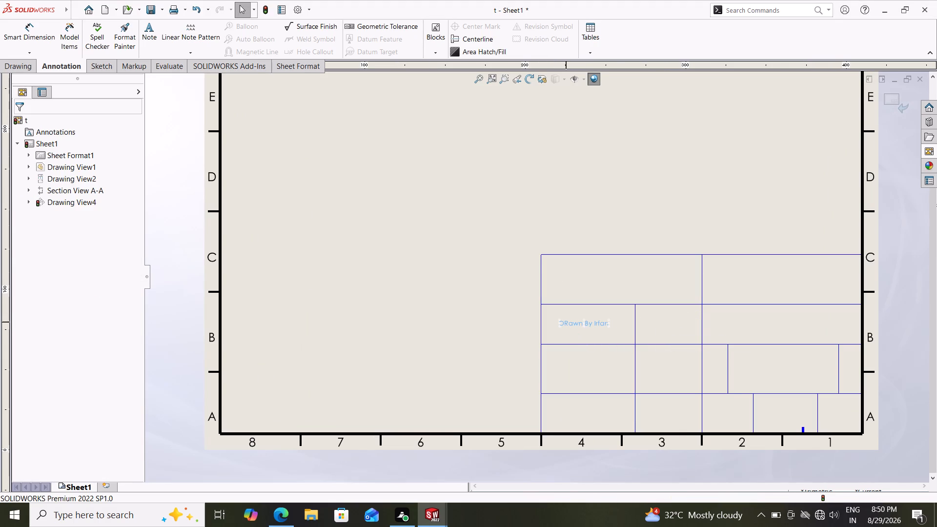
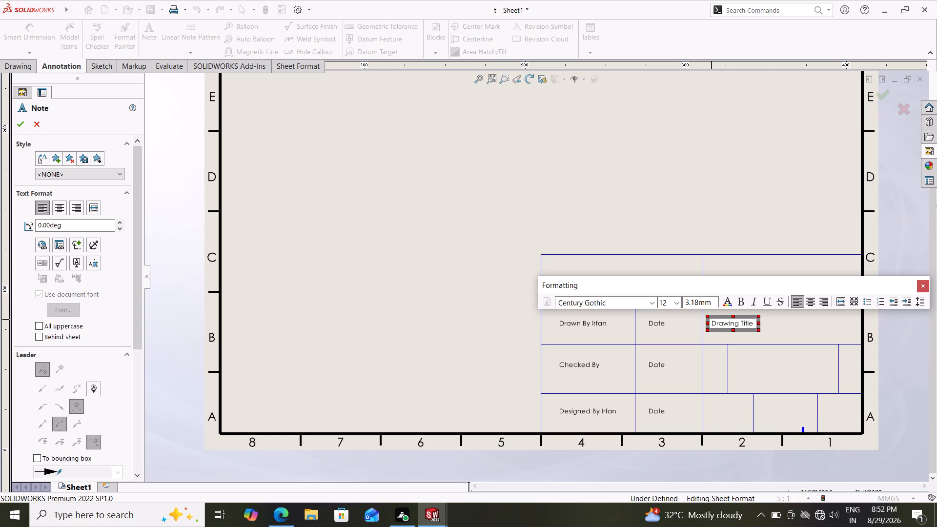
Complete the "Drawing Title" note in the right column's second row so it reads "Drawing Title : t connection".
key(shift+t)
key(space)
key(BackSpace)
key(BackSpace)
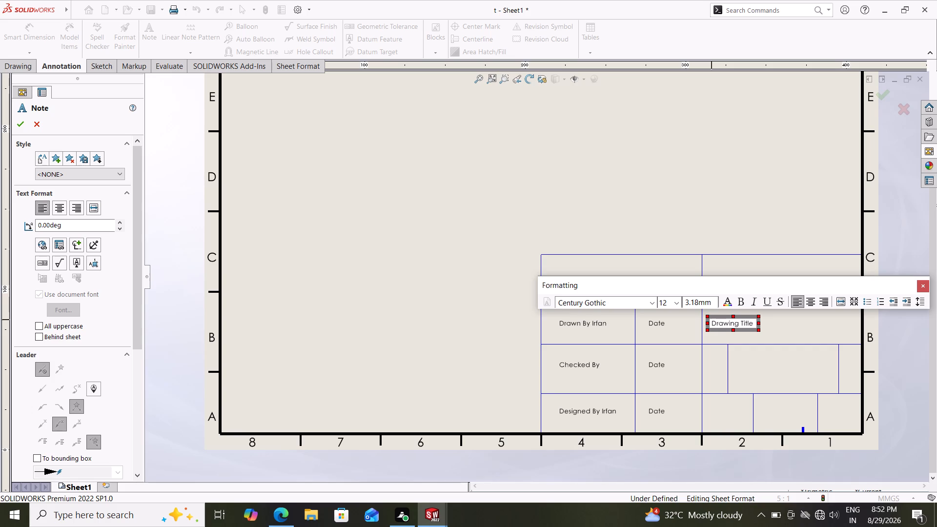
key(space)
key(BackSpace)
text(:)
key(space)
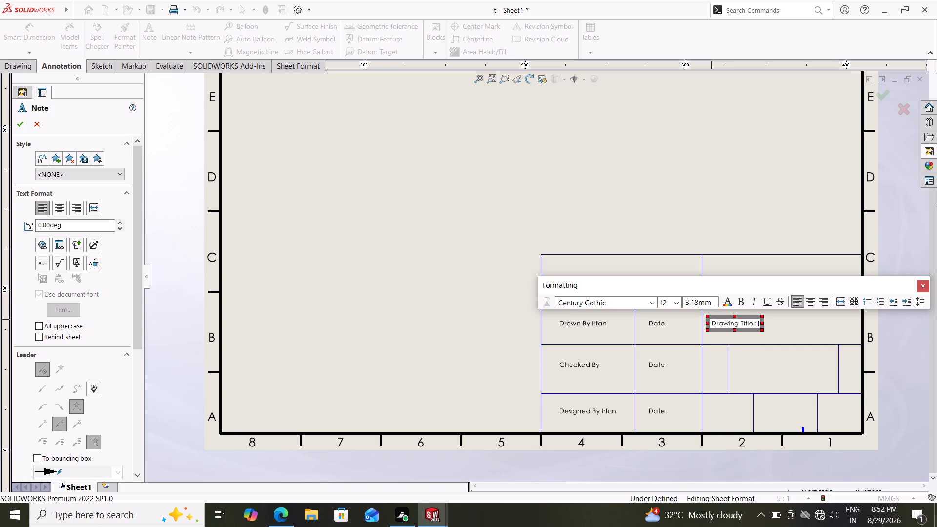
text(t connection)
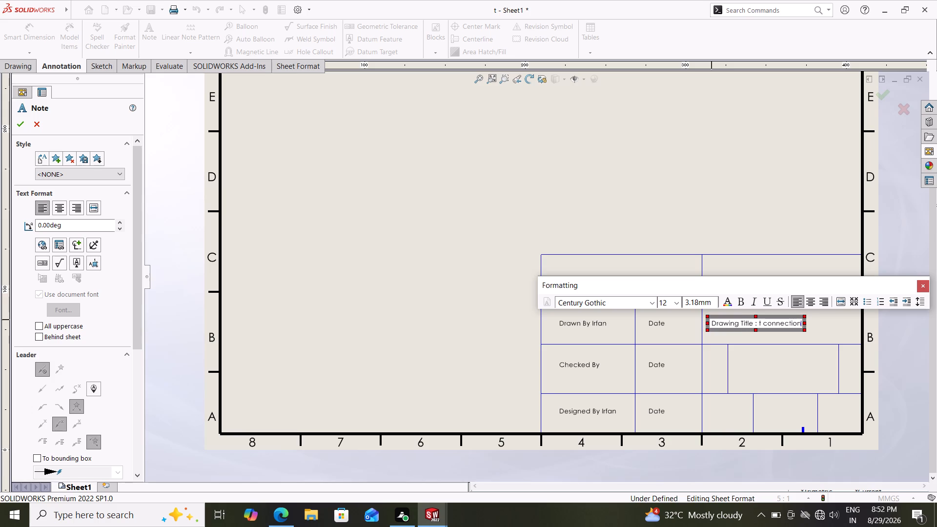
key(Escape)
key(Escape)
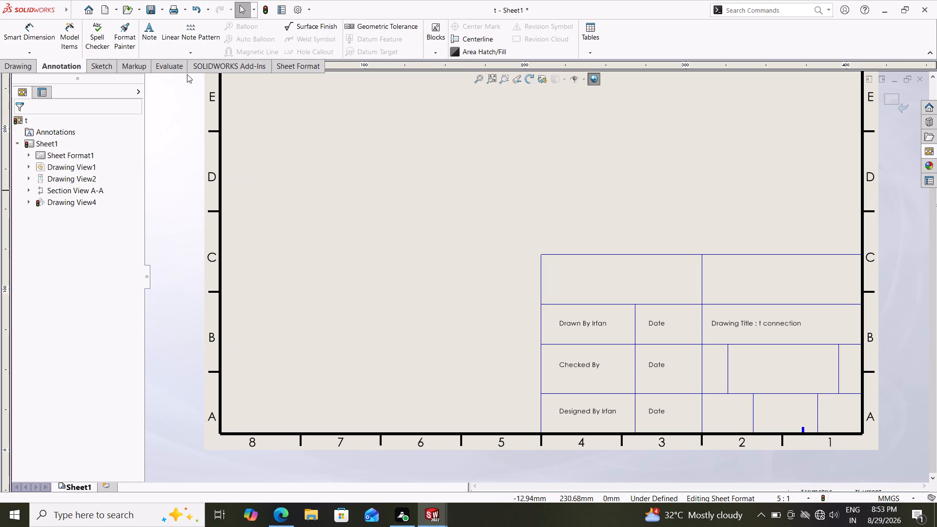
Add a leaderless note reading "Size" in the narrow first cell of the right column's third row.
click(149, 30)
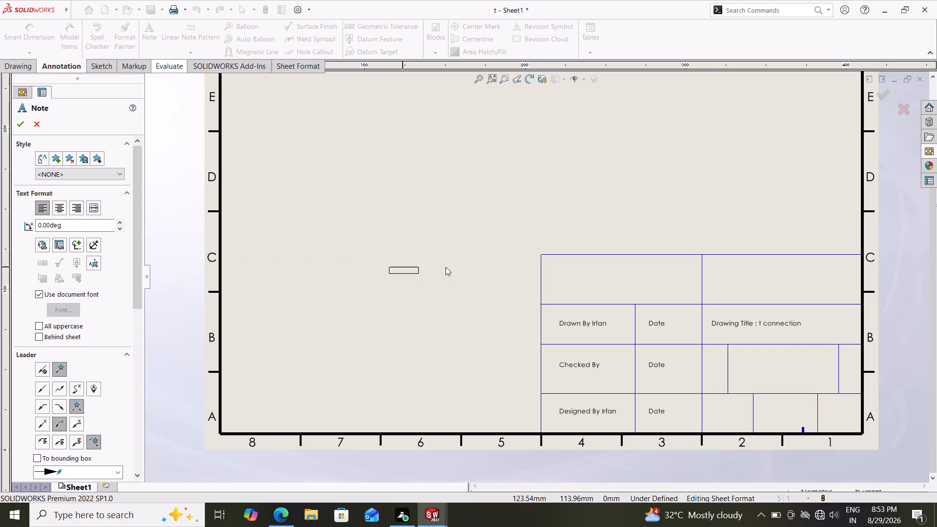
click(706, 363)
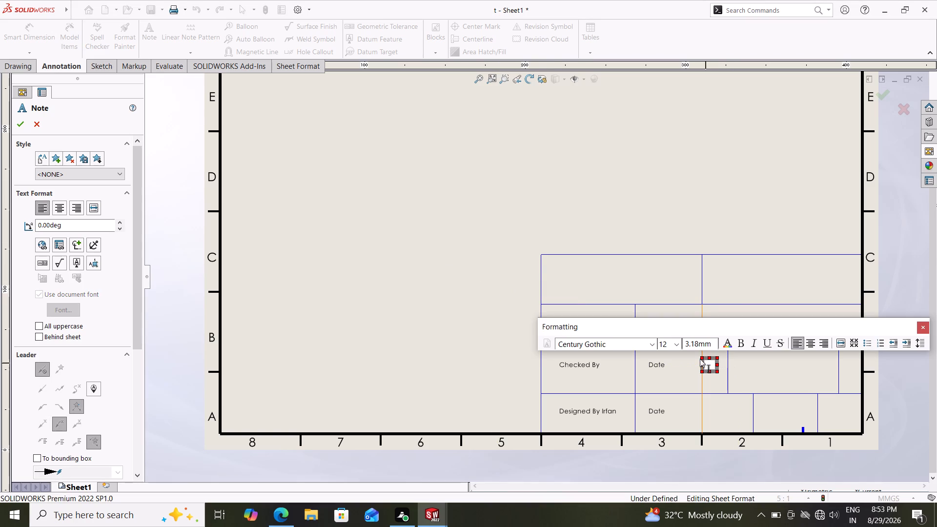
key(shift+s)
key(i)
text(ze)
key(Escape)
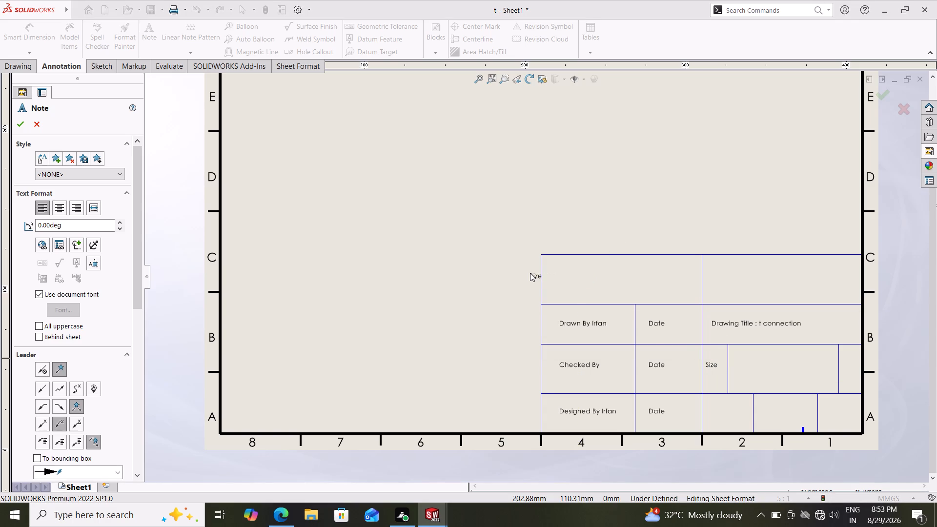
key(Escape)
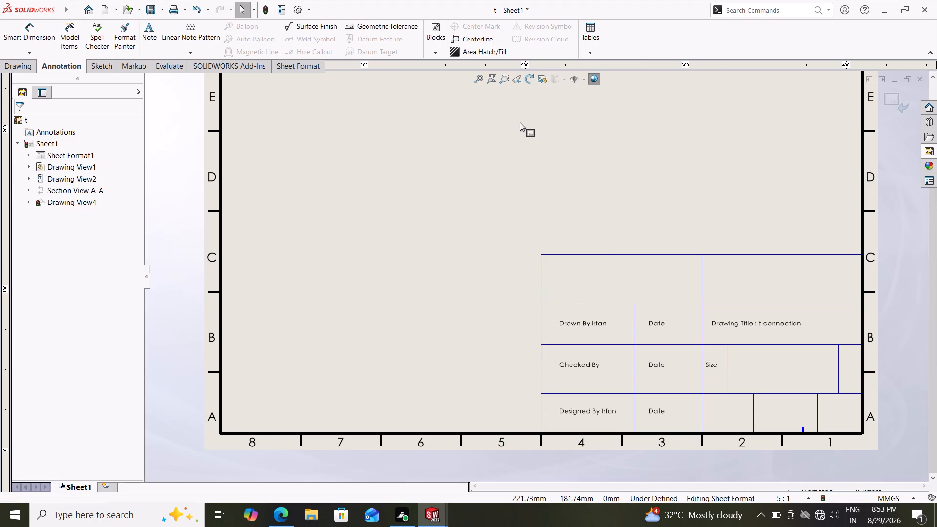
Add a leaderless note reading "A3" directly below the "Size" label in the same narrow cell.
click(147, 33)
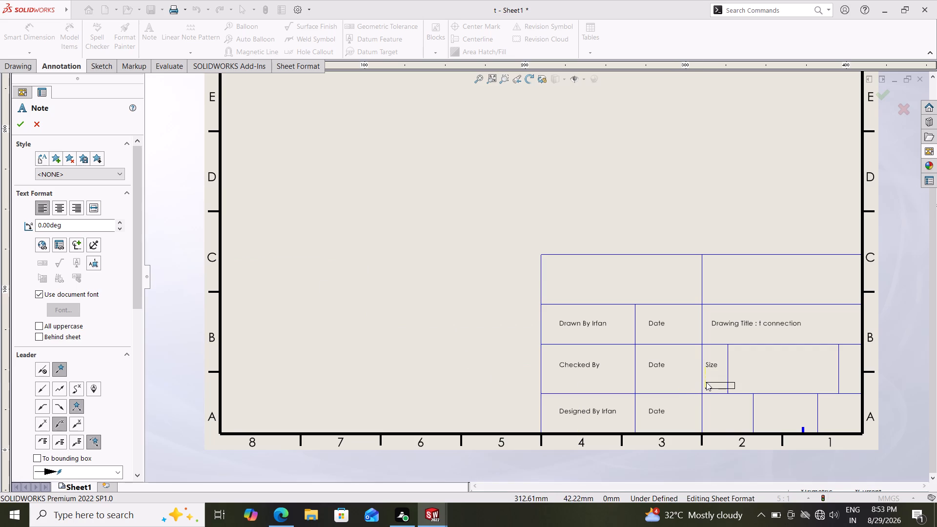
click(706, 382)
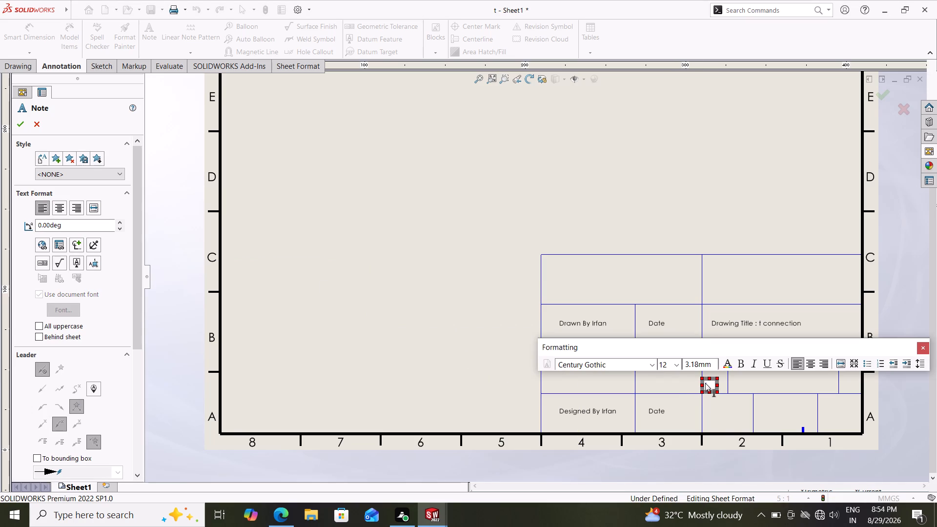
key(shift+a)
key(shift+numbersign)
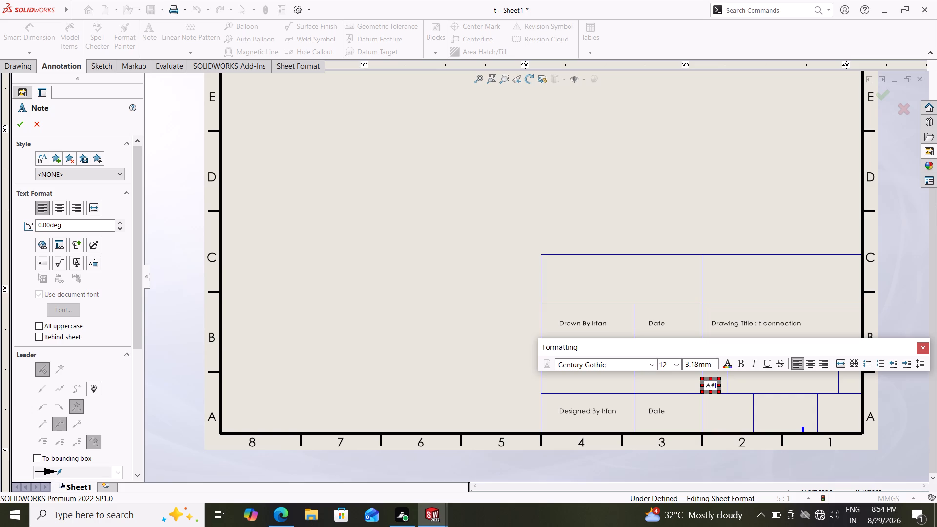
key(BackSpace)
key(BackSpace)
text(A3)
key(Escape)
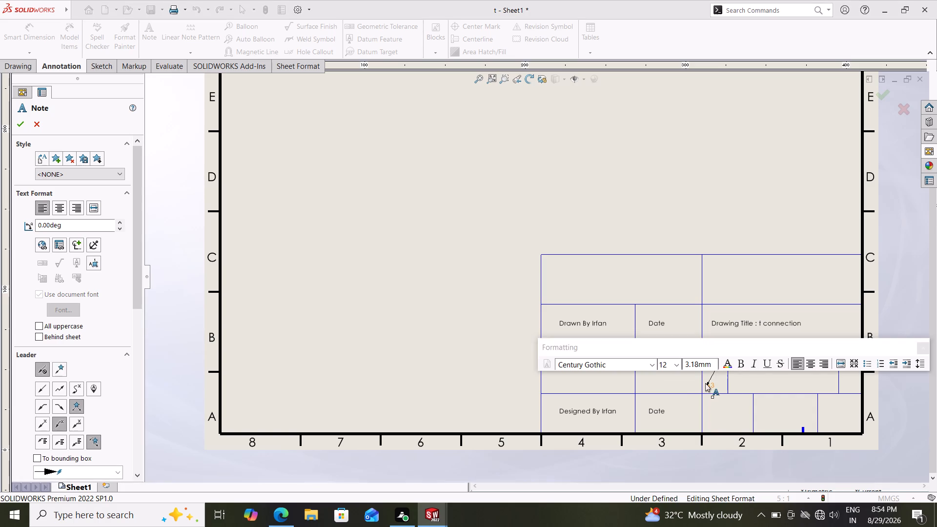
key(Escape)
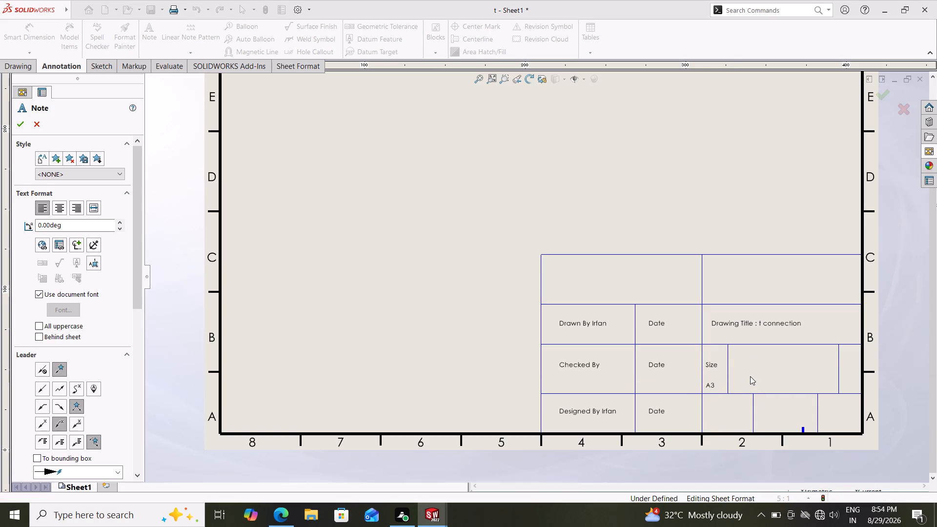
Move the "A3" note slightly up and to the right, closer beneath the "Size" label.
drag(714, 384, 719, 376)
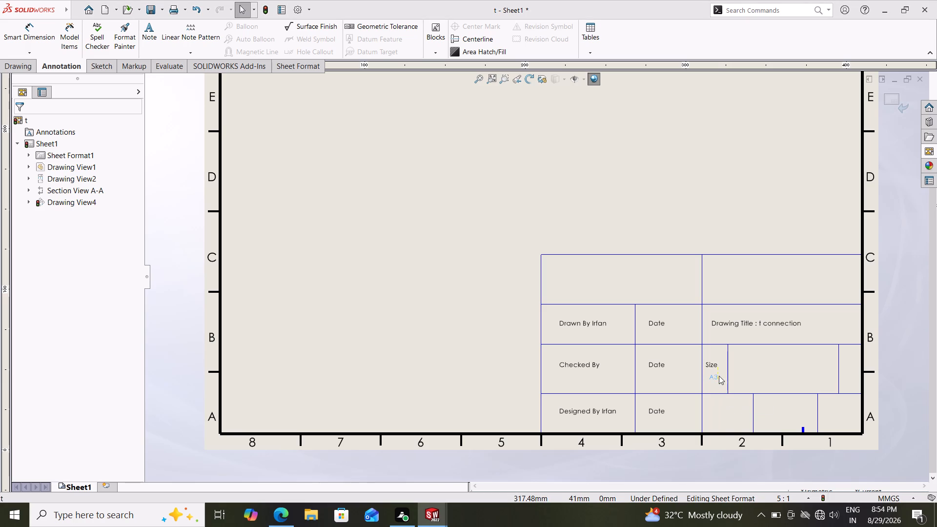
drag(719, 376, 715, 379)
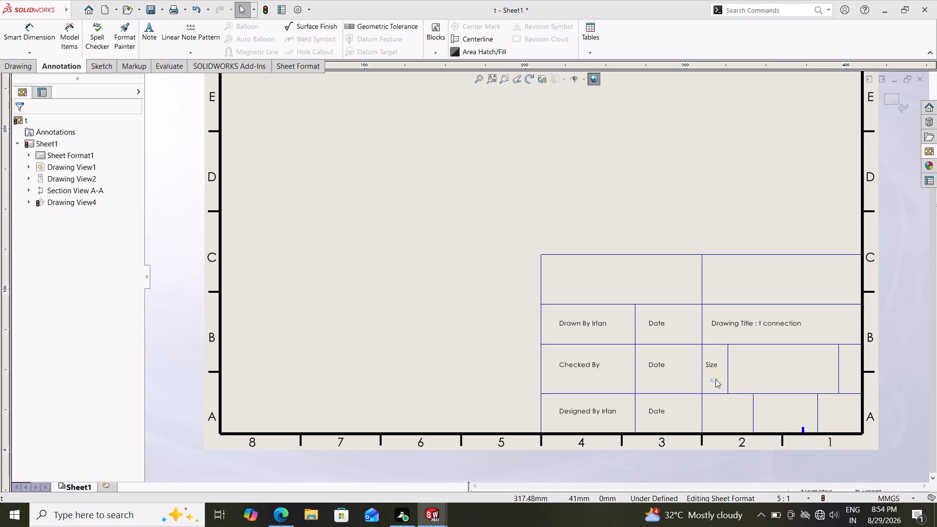
drag(715, 379, 716, 379)
click(716, 379)
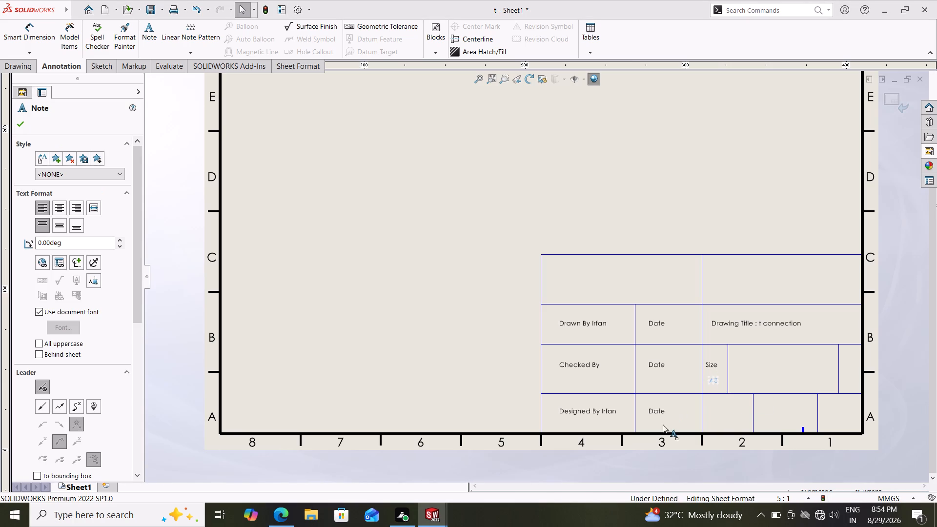
Set the "A3" note's font size to 14.
double_click(714, 378)
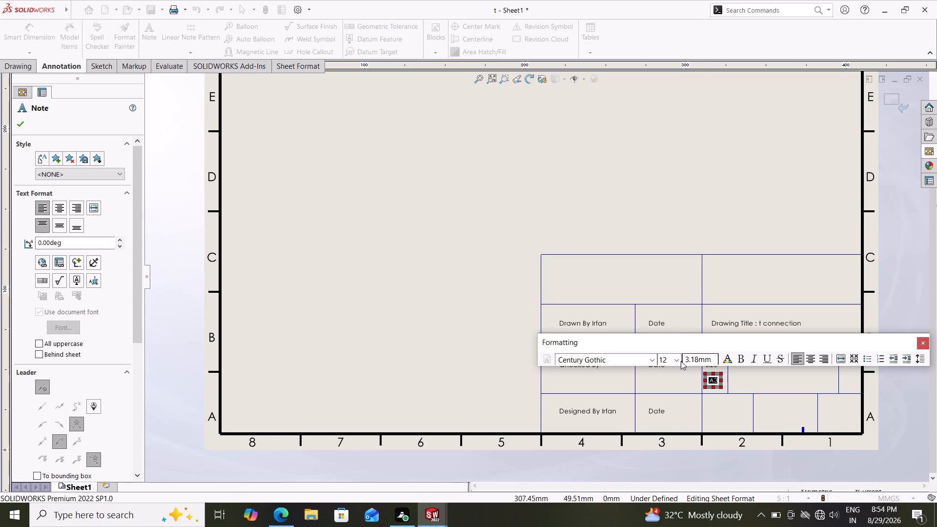
click(675, 356)
click(666, 417)
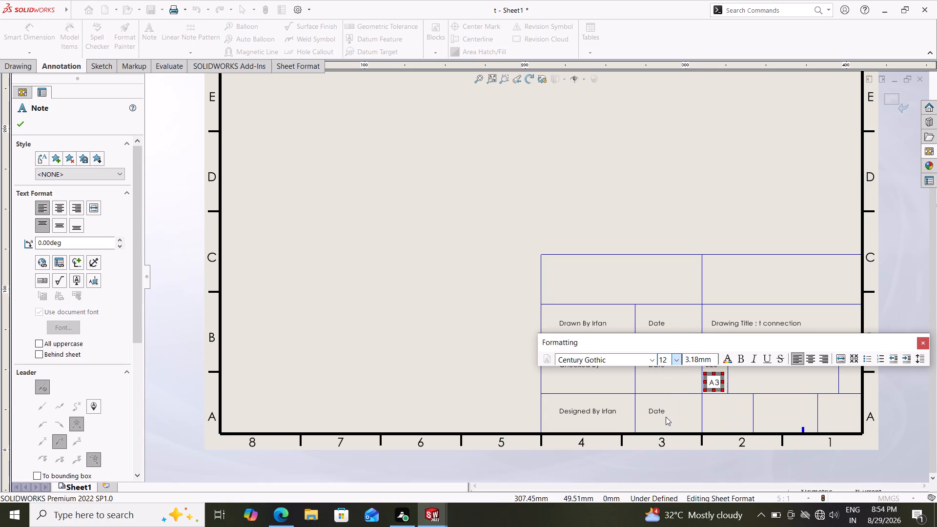
key(Escape)
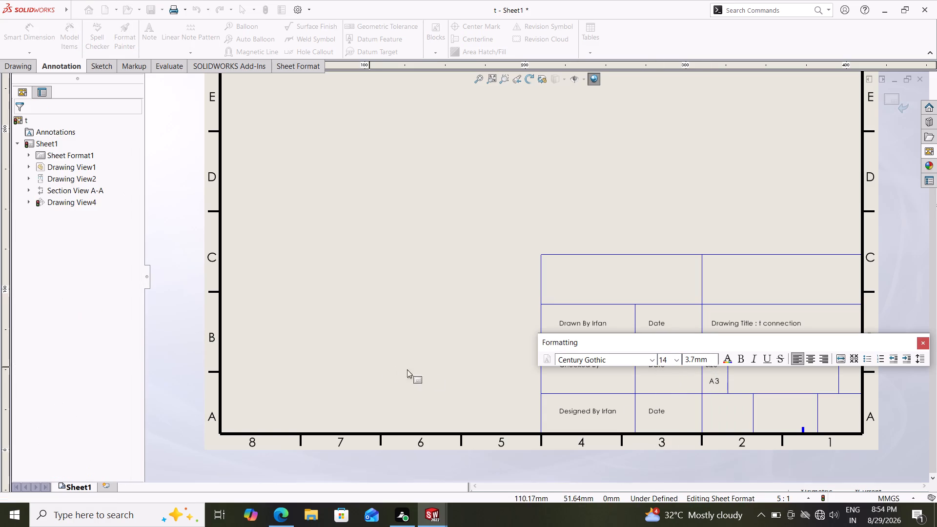
key(Escape)
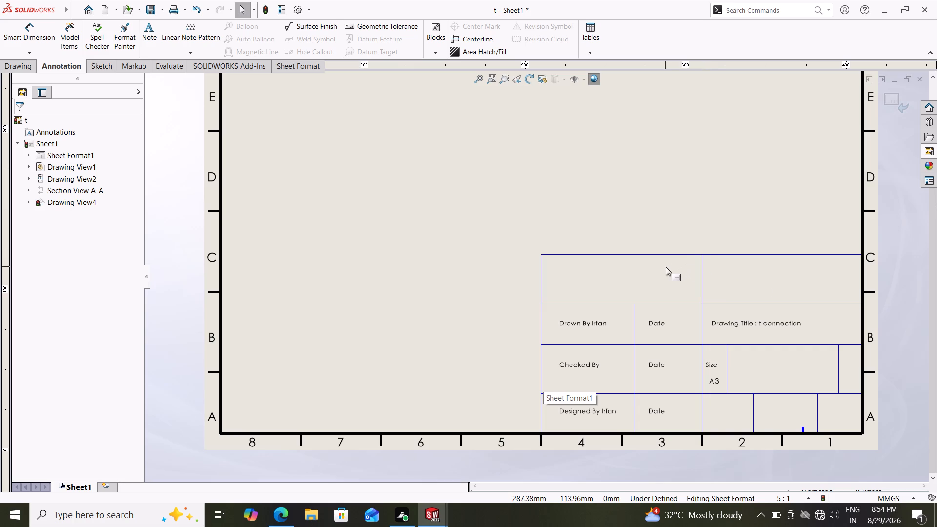
Add a leaderless note reading "Drawing No.: 1" in the wide middle cell beside the "Size" cell.
click(152, 29)
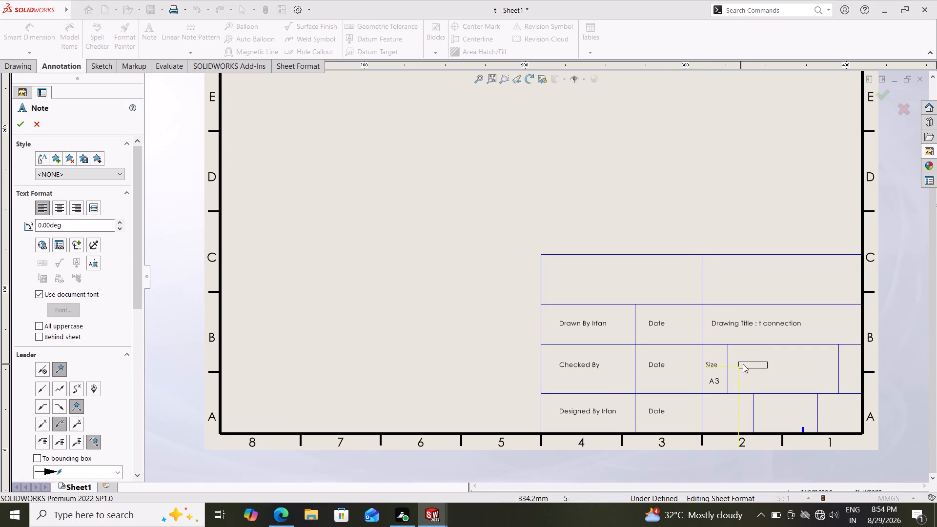
click(739, 364)
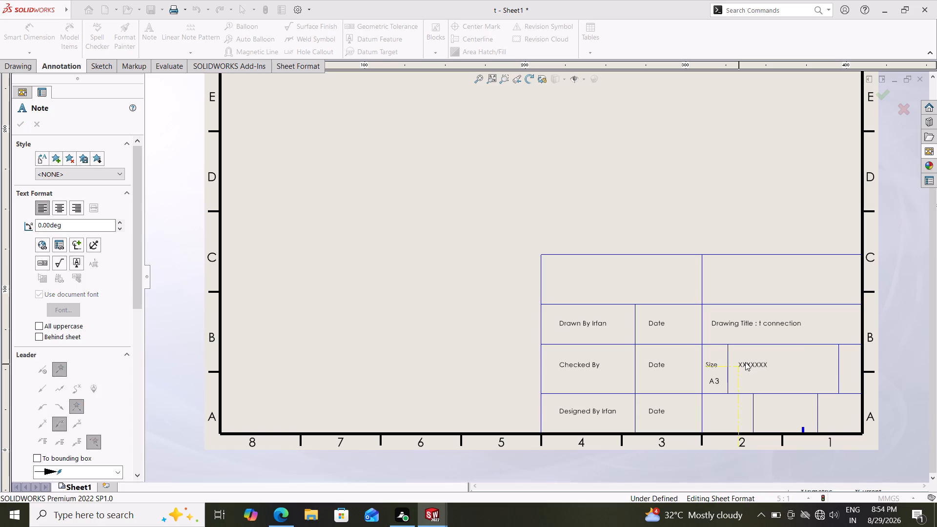
key(shift+d)
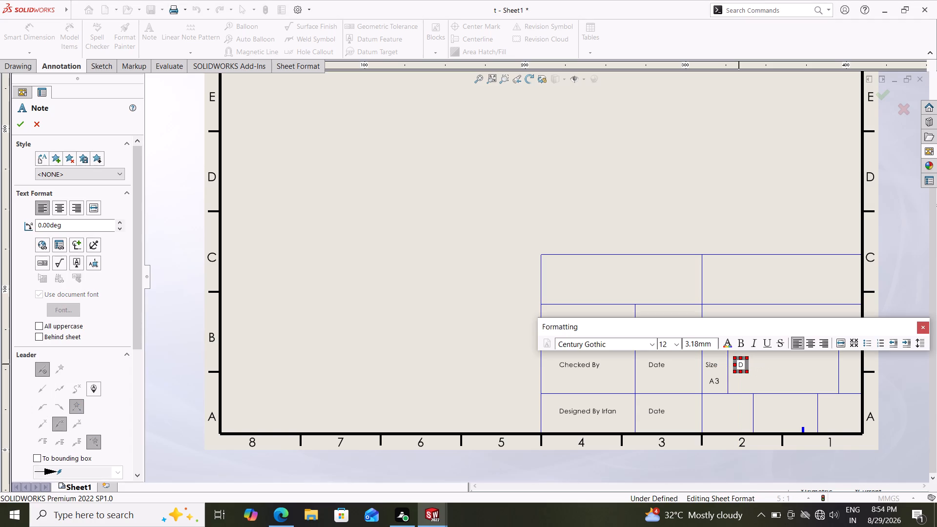
text(raw)
text(ing)
key(space)
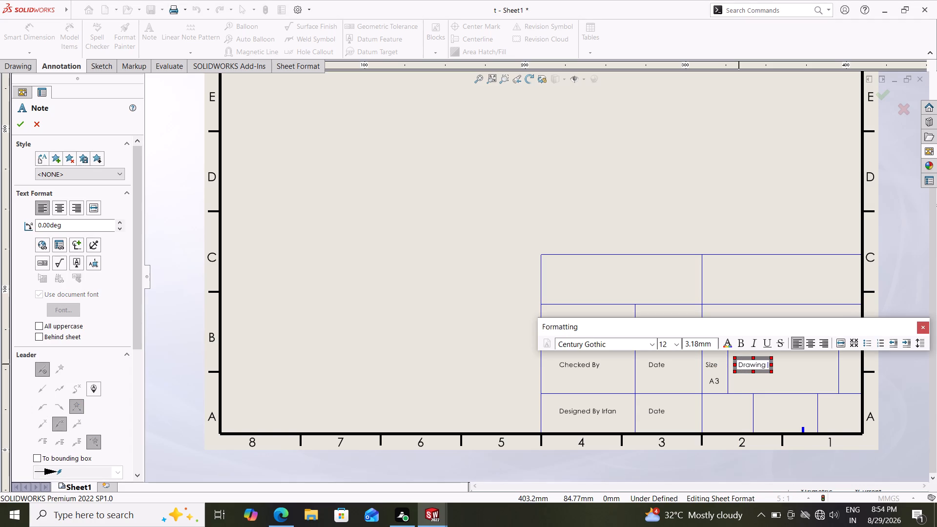
key(shift+n)
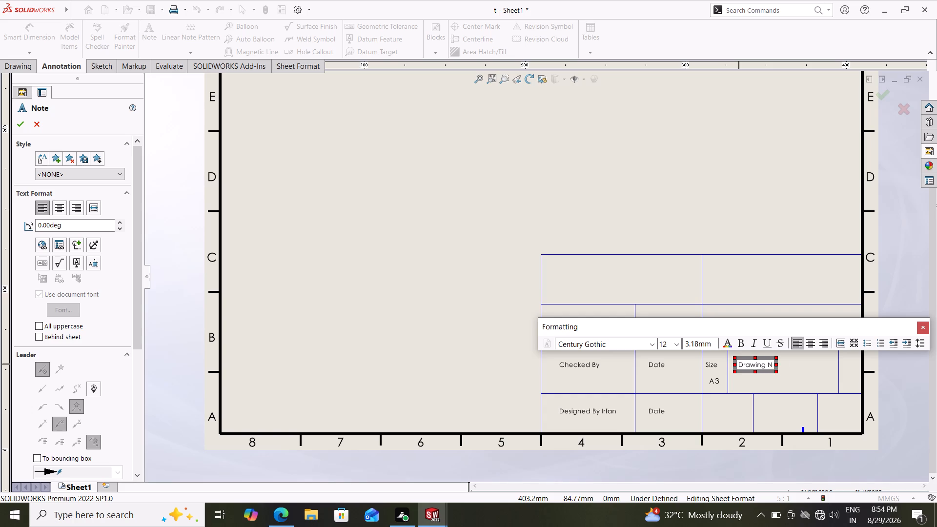
key(o)
key(period)
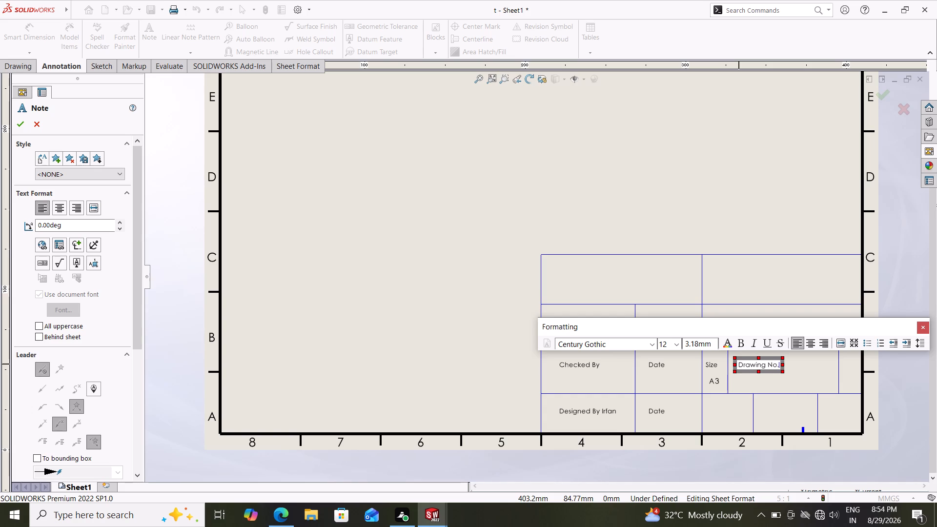
key(shift+colon)
key(space)
key(space)
key(space)
text(1)
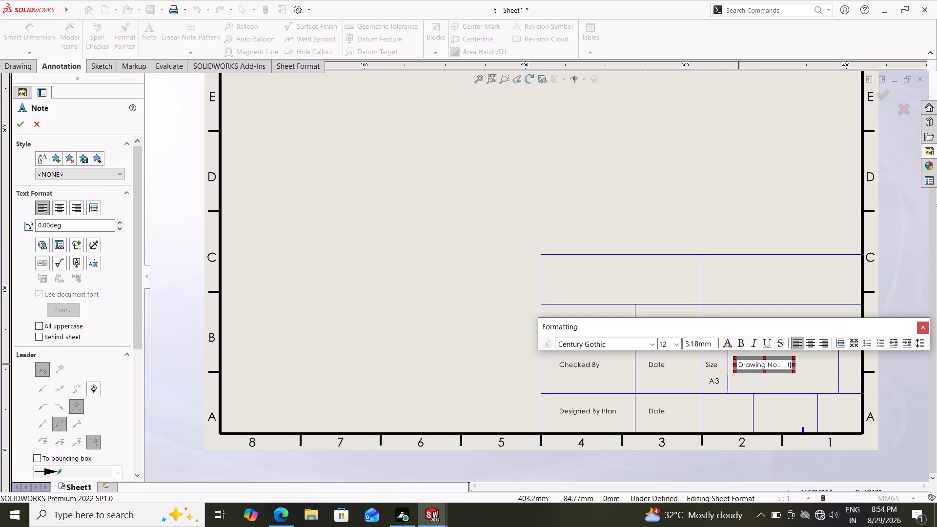
key(Escape)
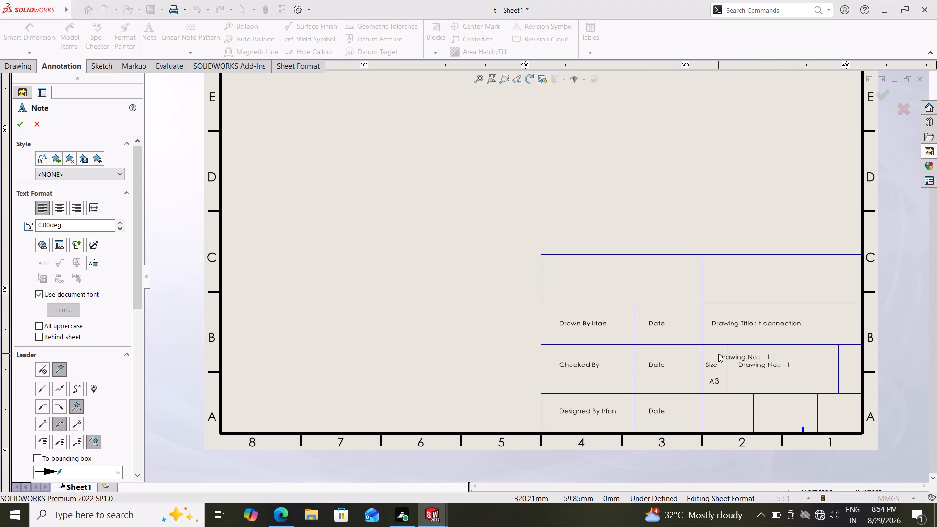
key(Escape)
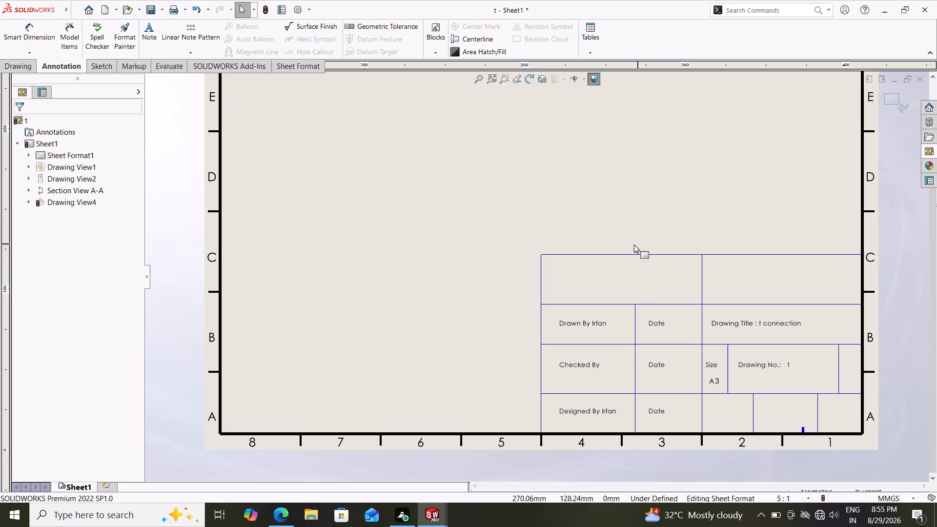
Add a leaderless note reading "Scale 1:1" in the first cell of the right column's bottom row.
click(148, 28)
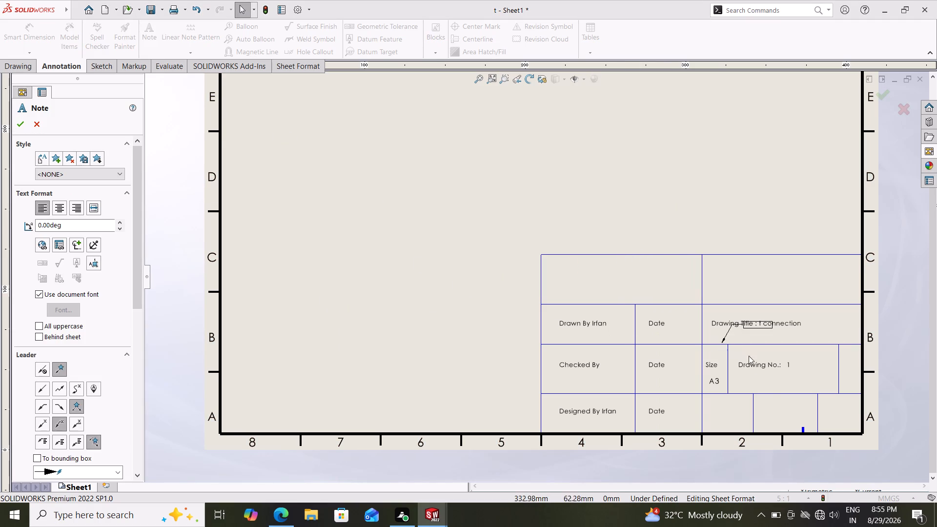
click(708, 411)
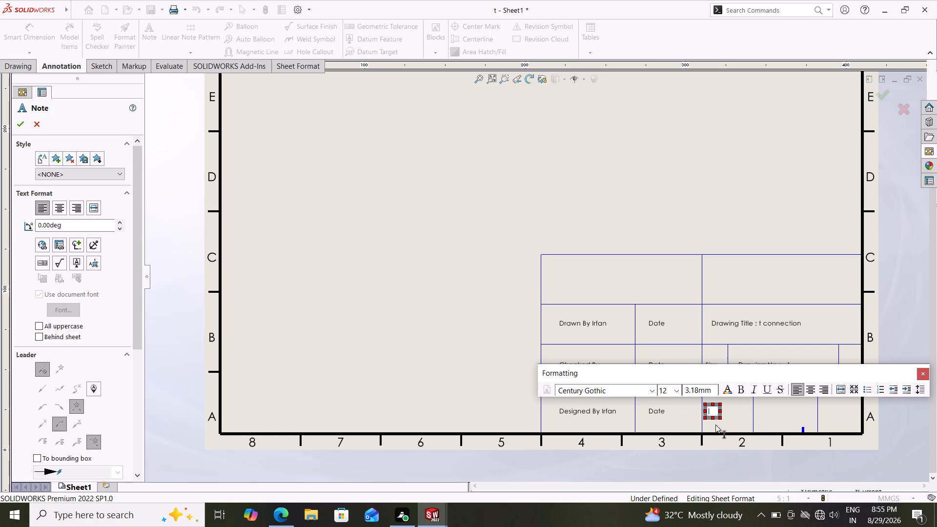
text(Sca)
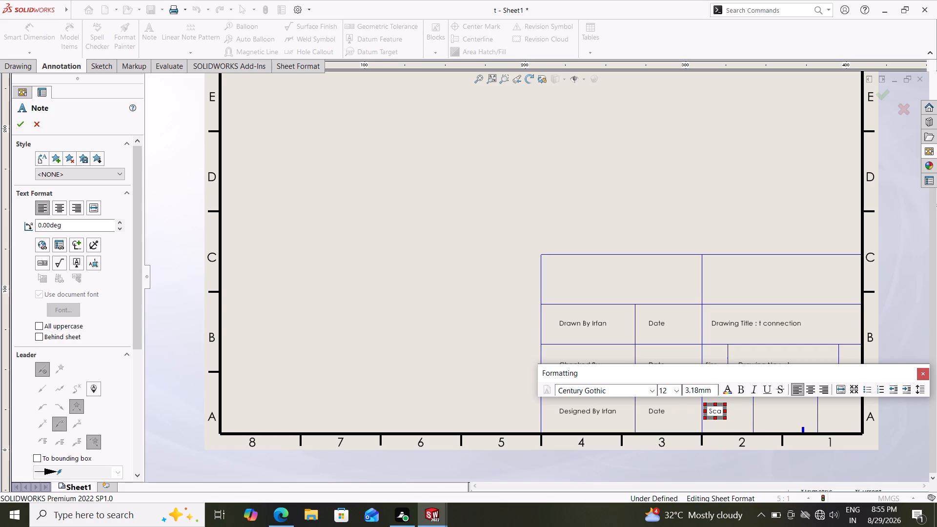
text(le)
key(space)
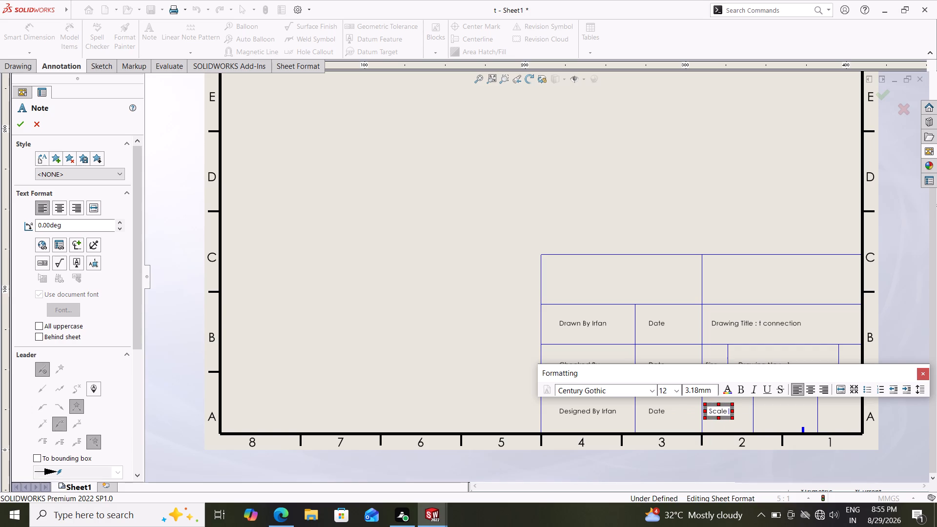
key(1)
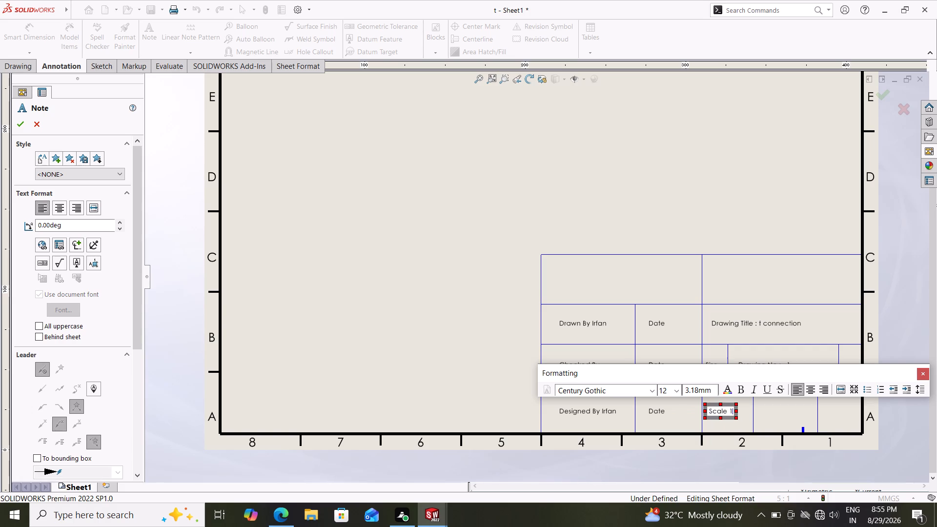
key(shift+colon)
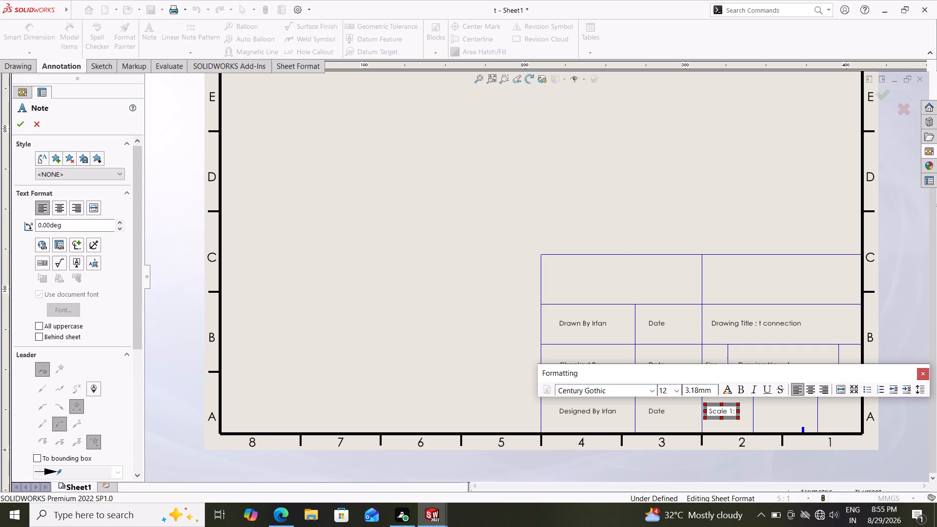
key(1)
key(Escape)
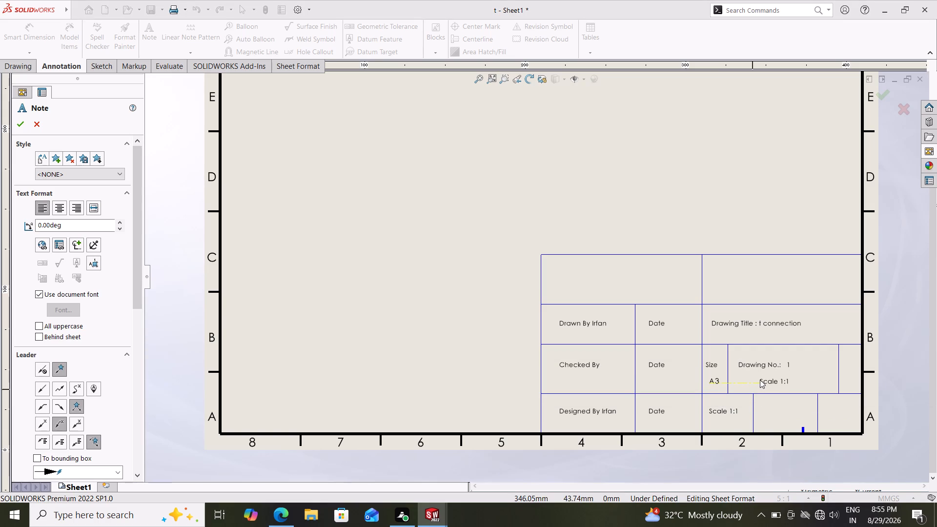
key(Escape)
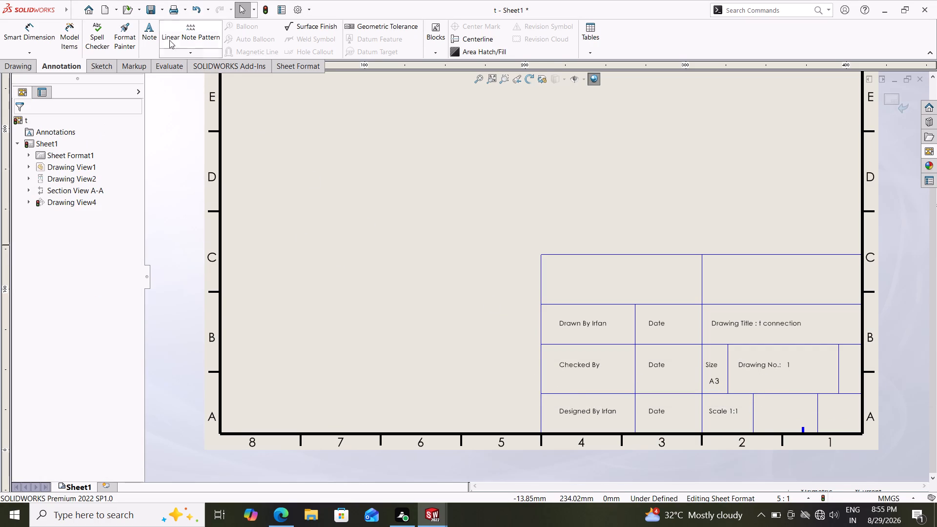
Add a leaderless note reading "Weight" in the middle cell of the bottom row, beside "Scale 1:1".
click(148, 30)
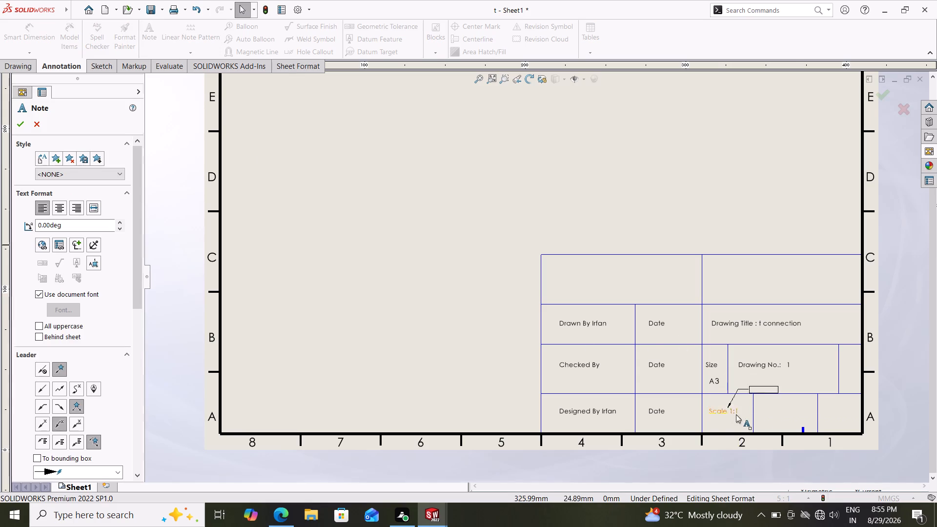
click(763, 407)
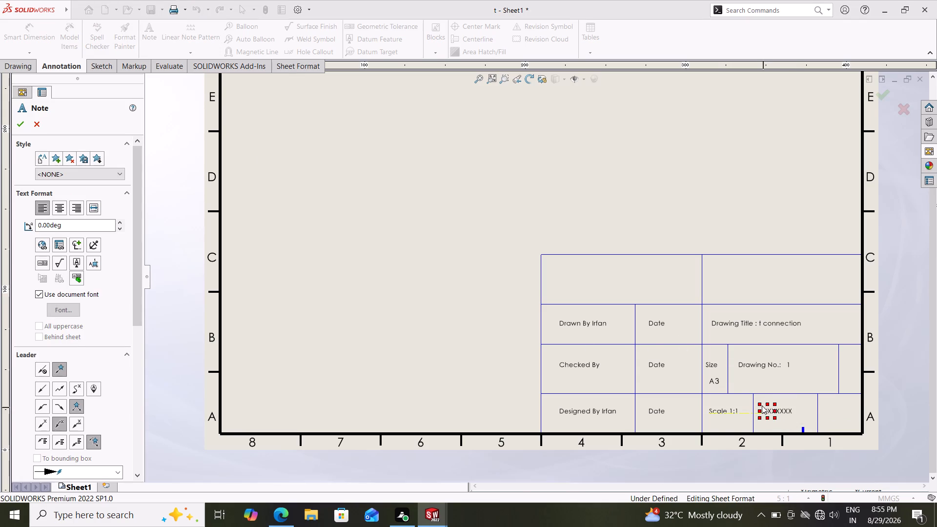
key(shift+w)
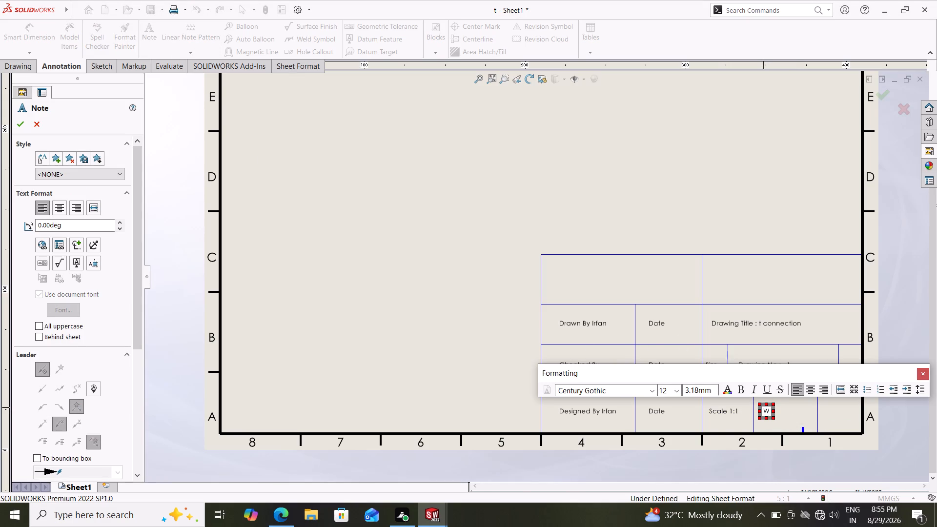
text(eight)
key(Escape)
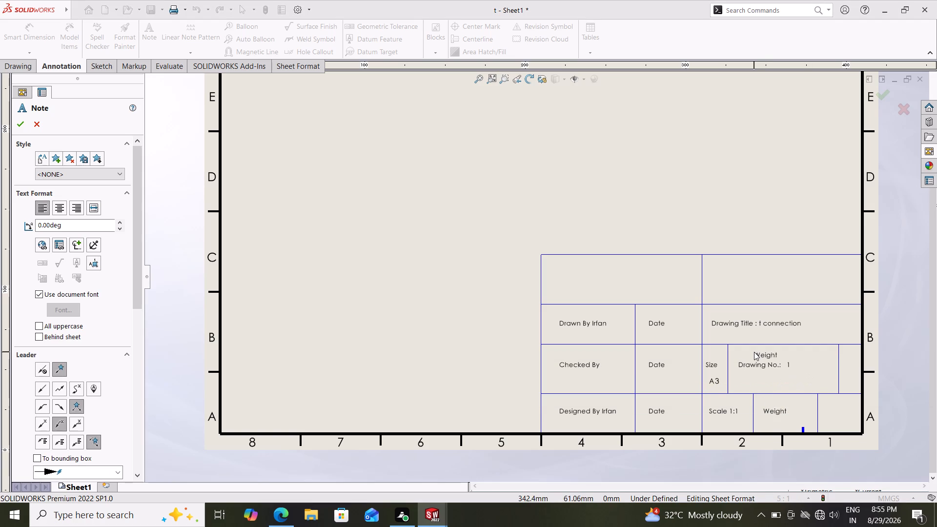
key(Escape)
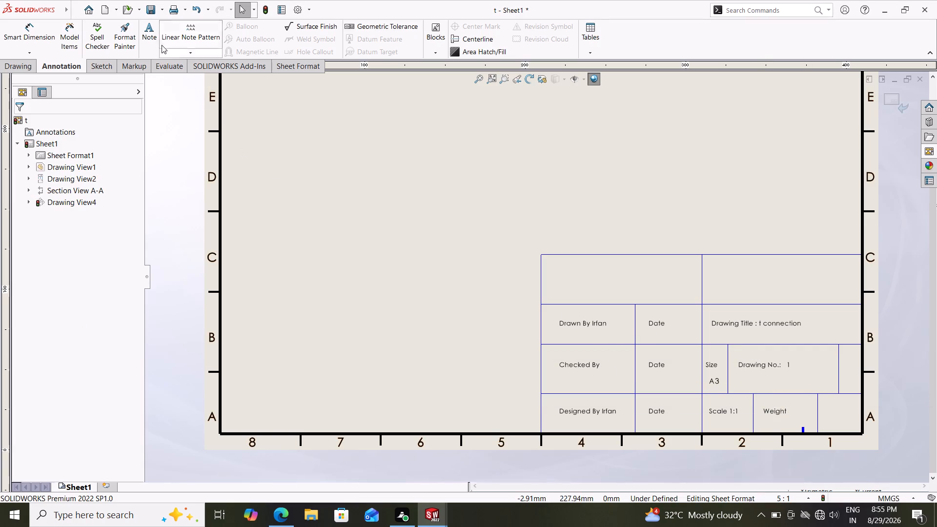
Add a leaderless note reading "Sheet 1/1" in the last cell of the title block's bottom row.
click(147, 26)
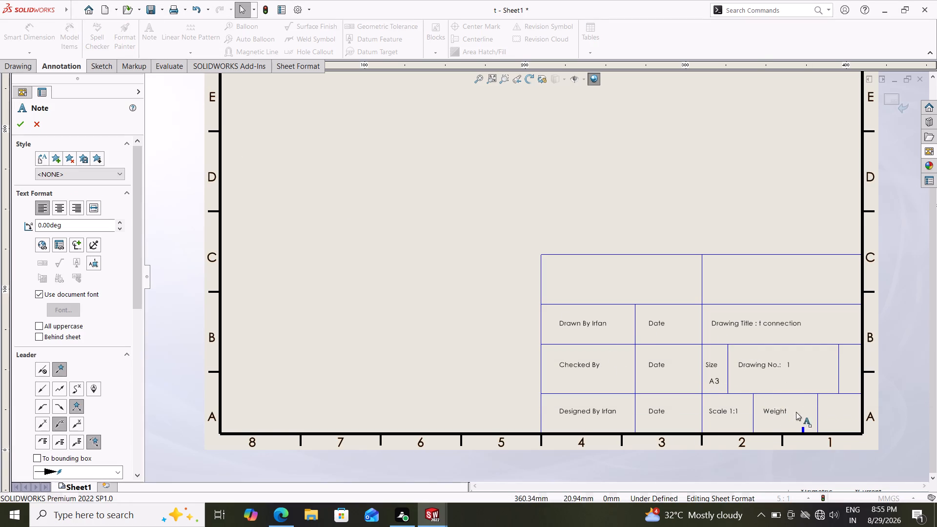
click(825, 409)
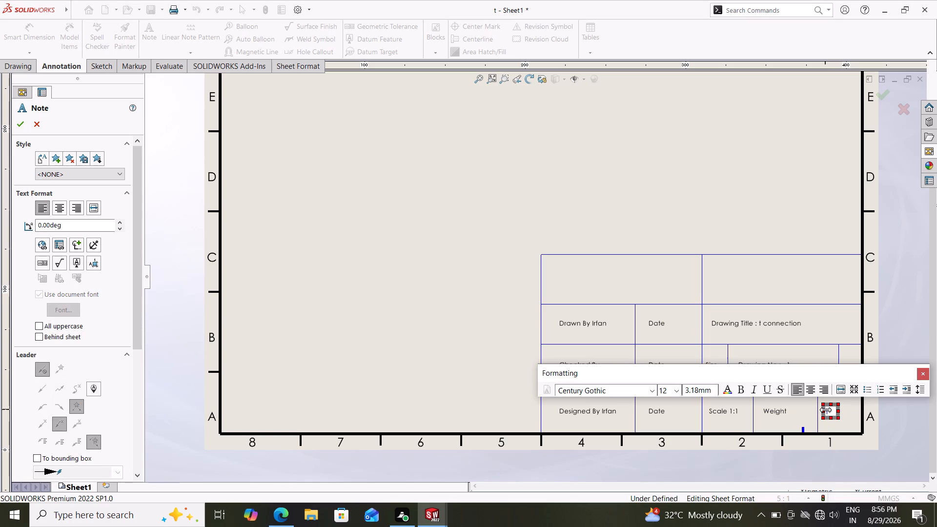
text(Sheet)
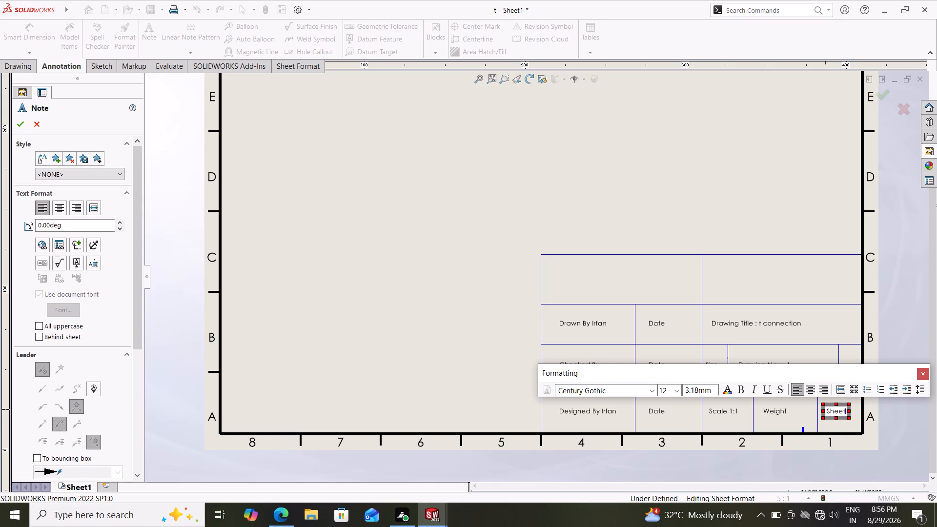
key(space)
text(1/1)
key(Escape)
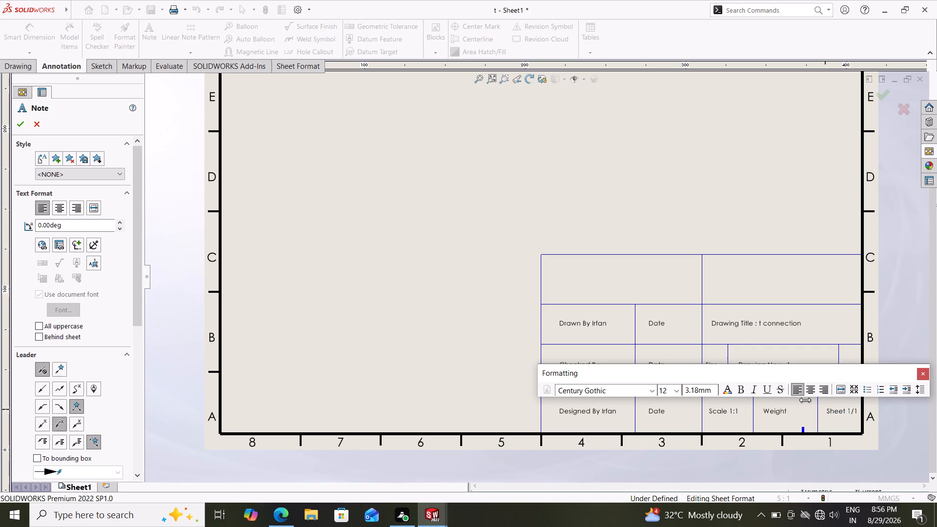
key(Escape)
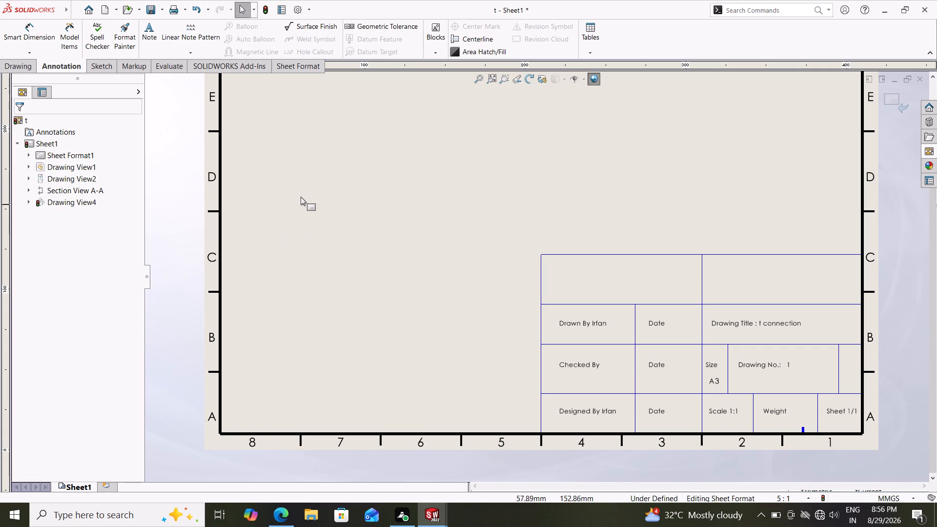
Add a leaderless note reading "Rev" in the narrow last cell of the "Drawing No." row.
click(150, 37)
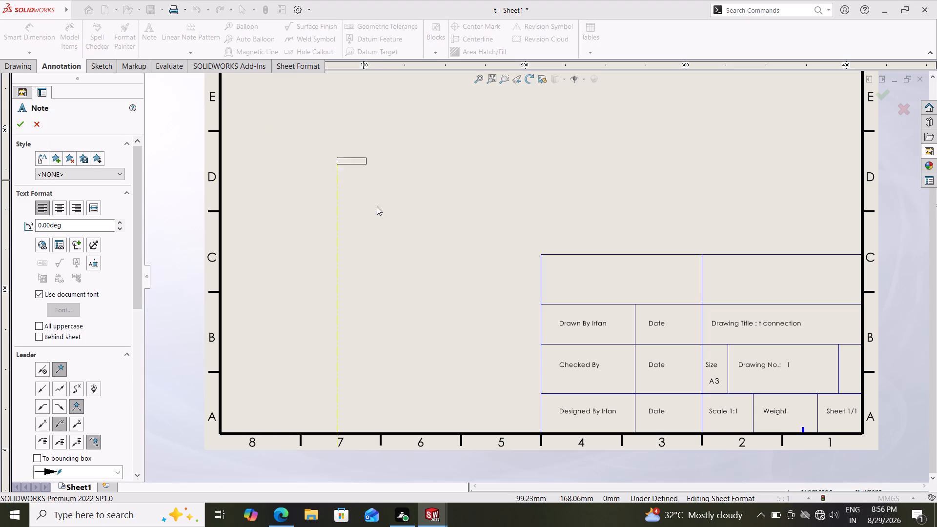
click(846, 362)
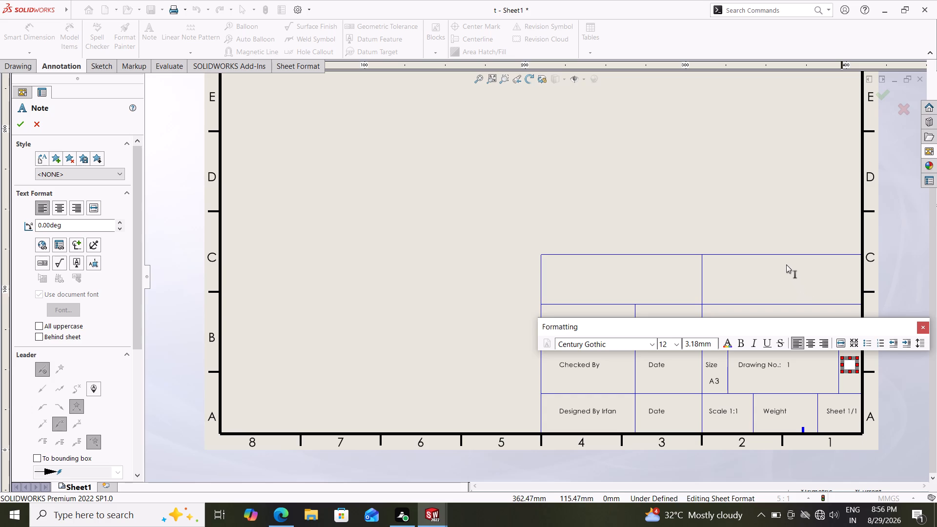
key(shift+r)
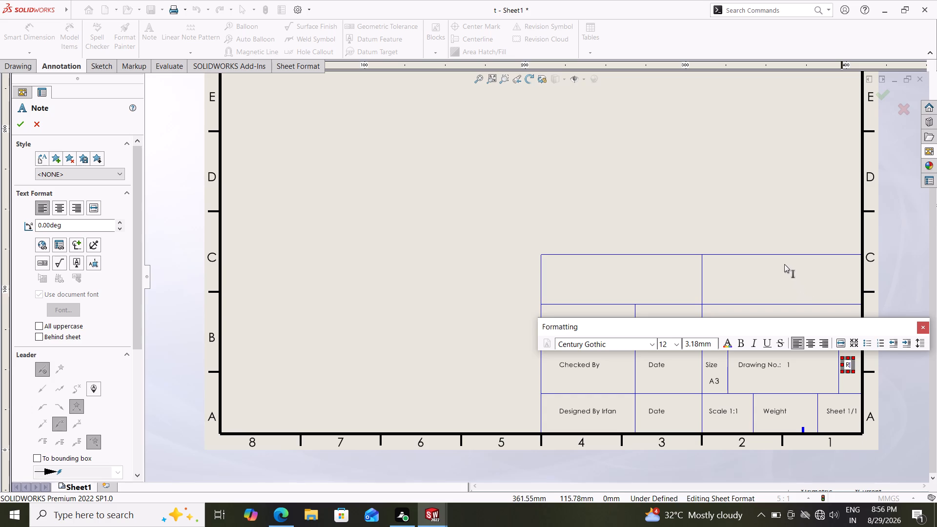
key(e)
key(v)
key(Escape)
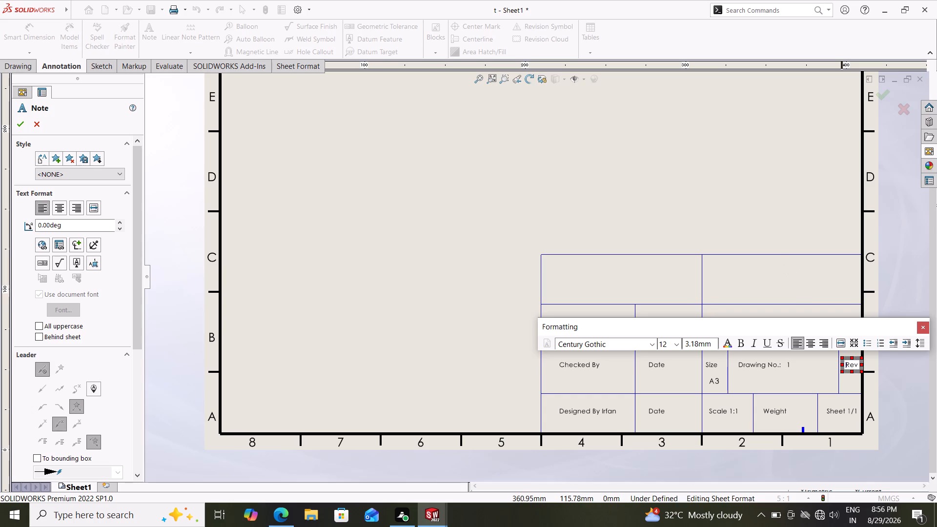
key(Escape)
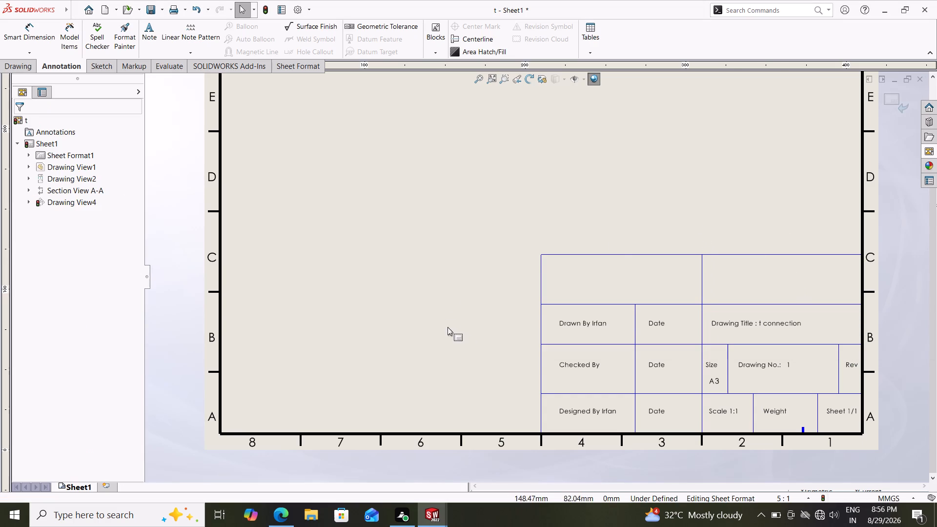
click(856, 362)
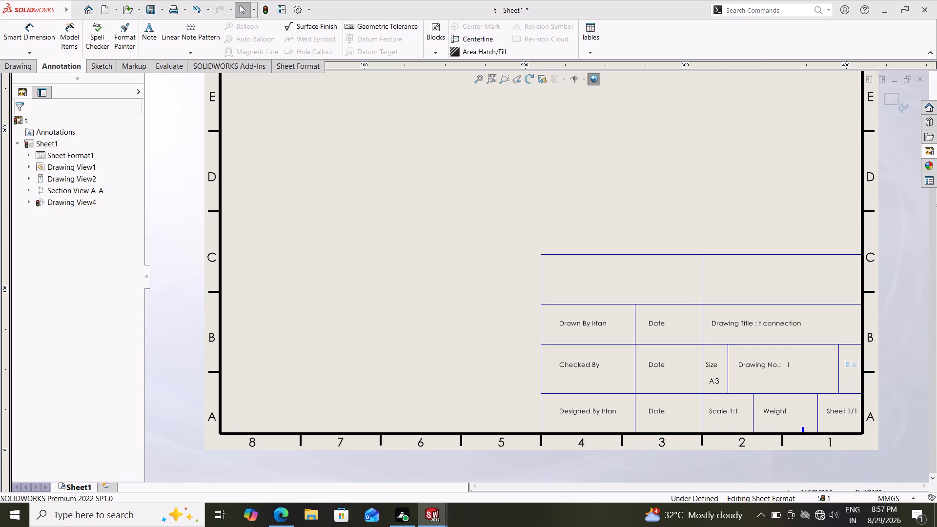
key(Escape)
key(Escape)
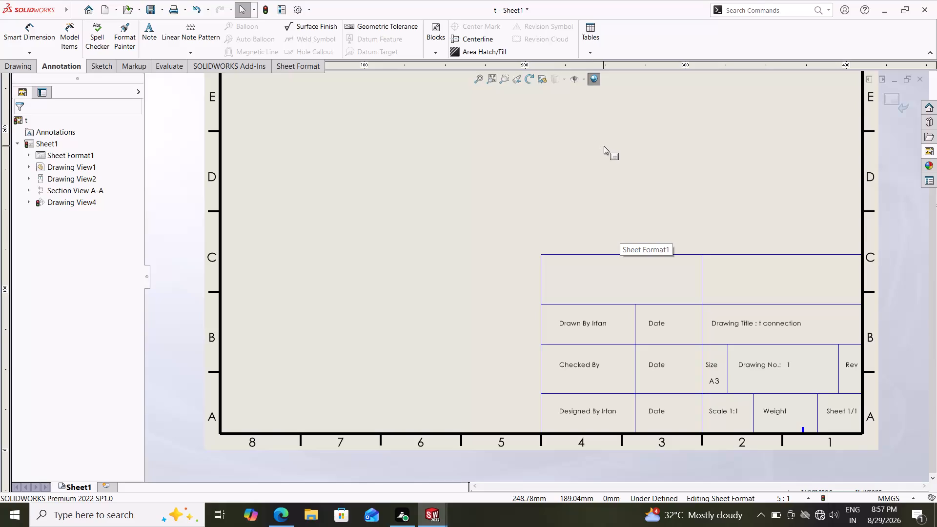
Format the "A3" text in the title block's Size cell as red and bold.
click(719, 380)
click(719, 377)
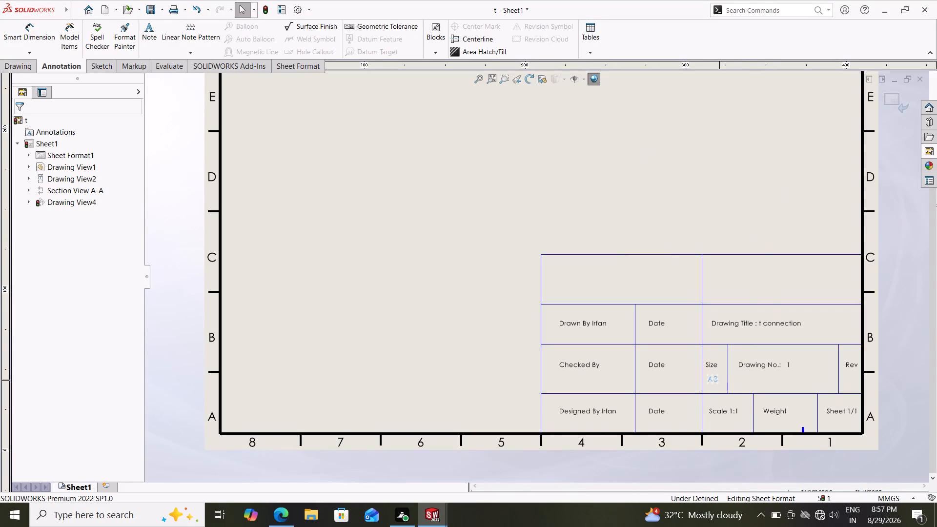
double_click(711, 377)
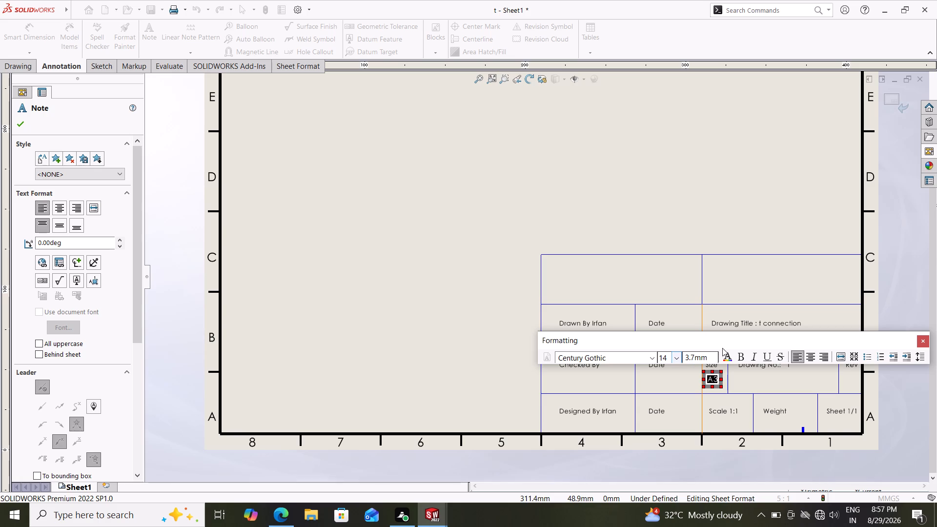
click(729, 354)
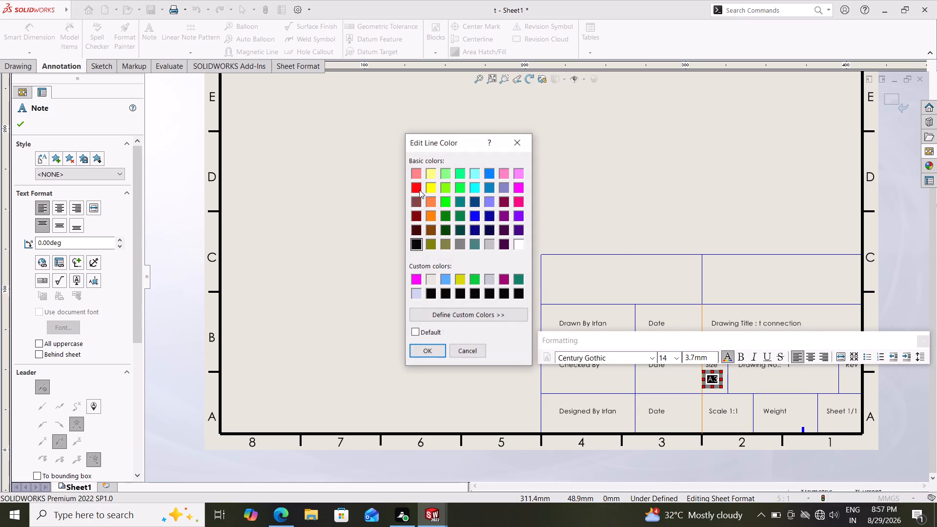
click(416, 187)
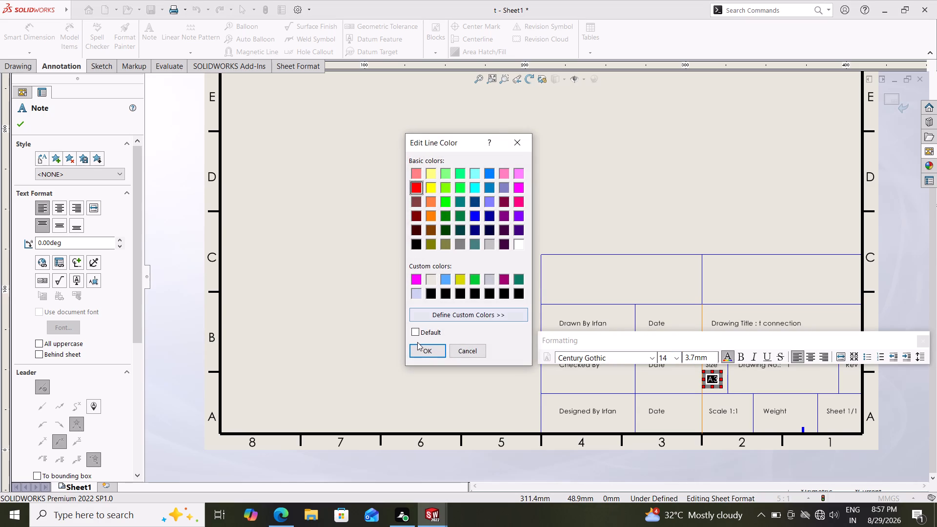
click(425, 351)
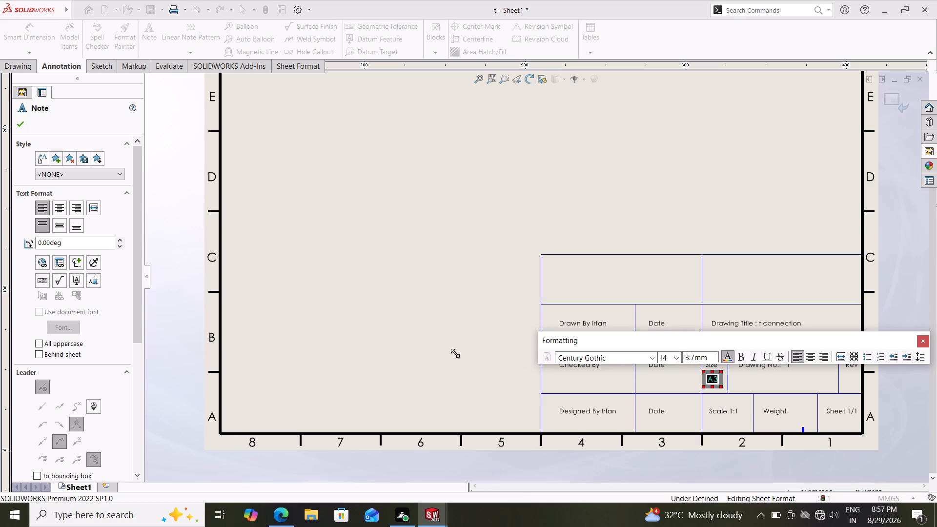
click(738, 354)
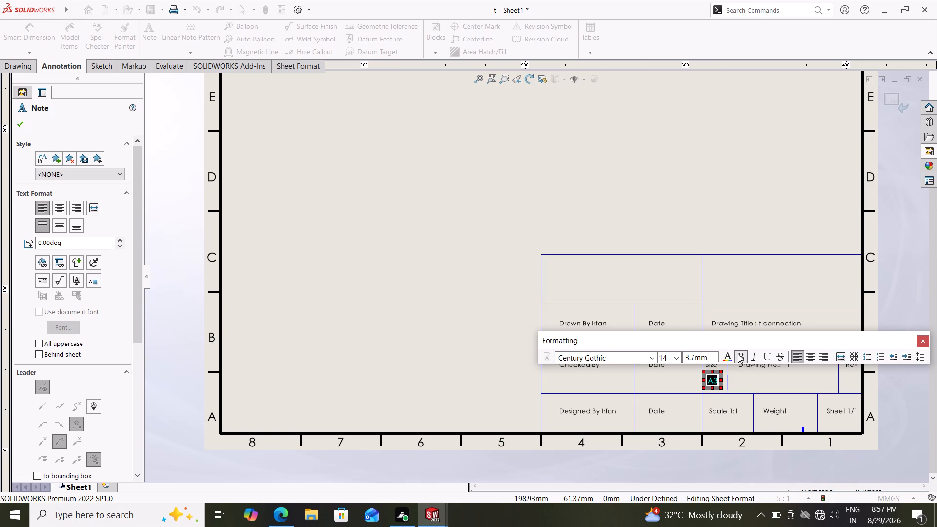
click(21, 120)
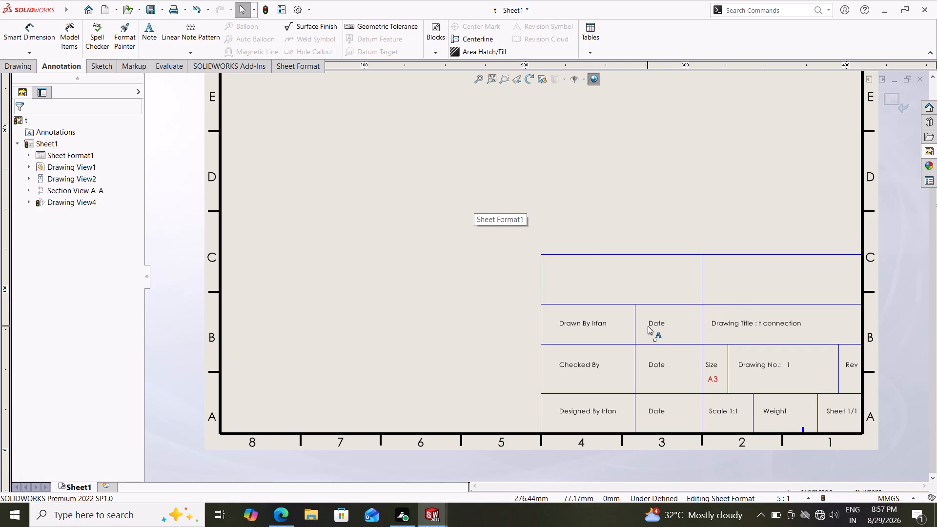
Complete the Date note beside "Drawn By" in the title block with 29-08-26.
double_click(667, 323)
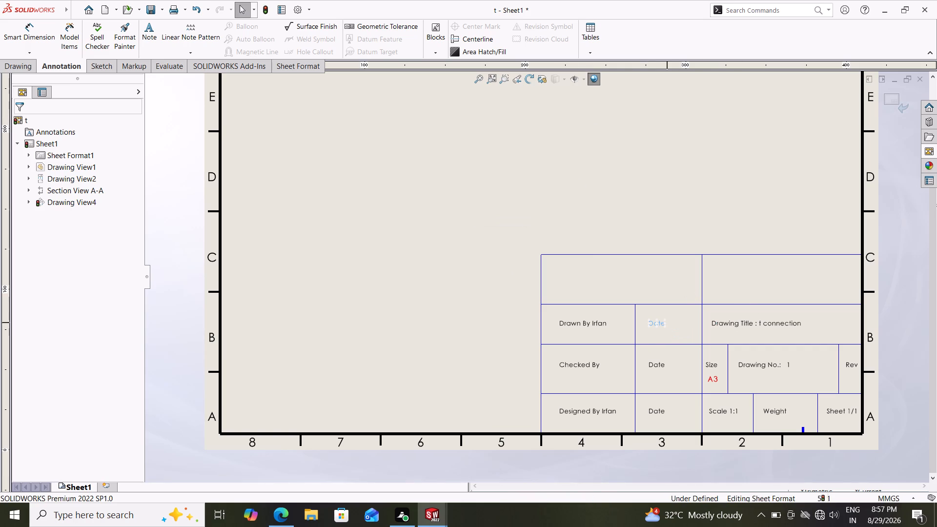
key(Right)
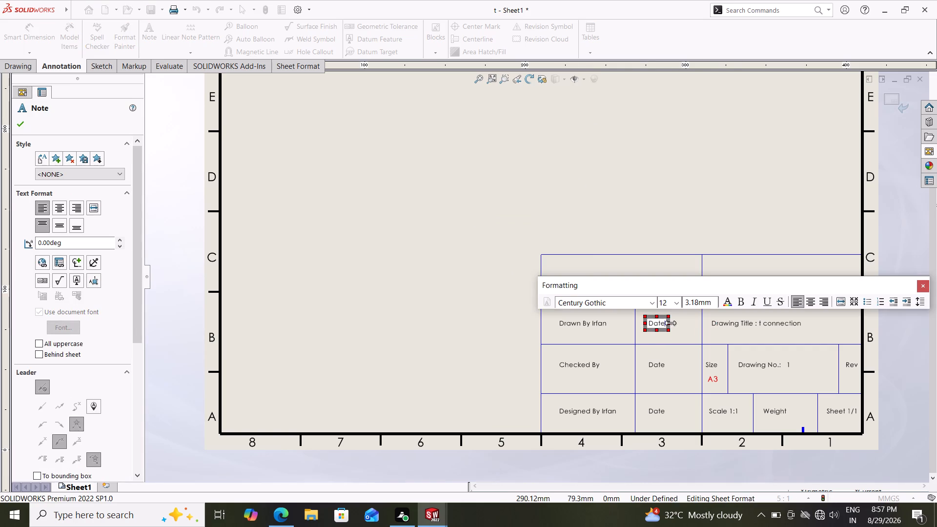
key(space)
key(space)
key(1)
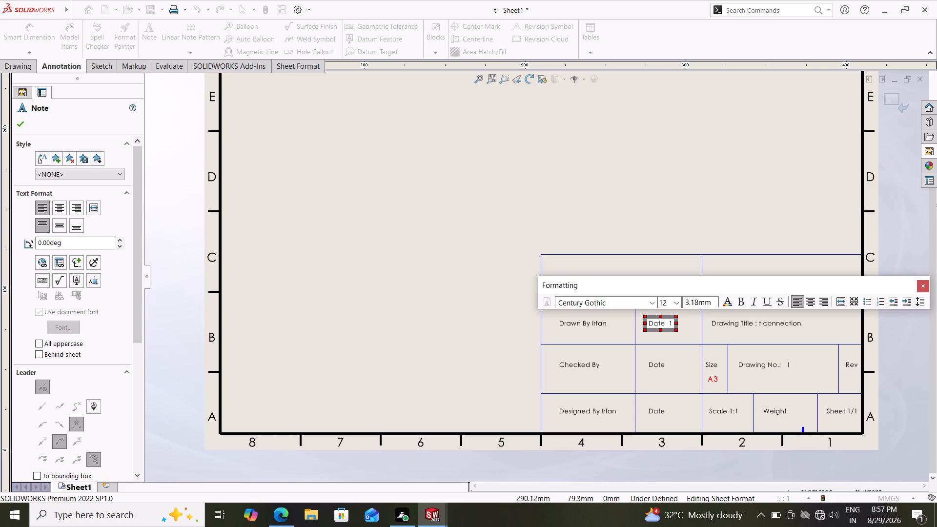
key(BackSpace)
text(29)
text(-08)
text(-26)
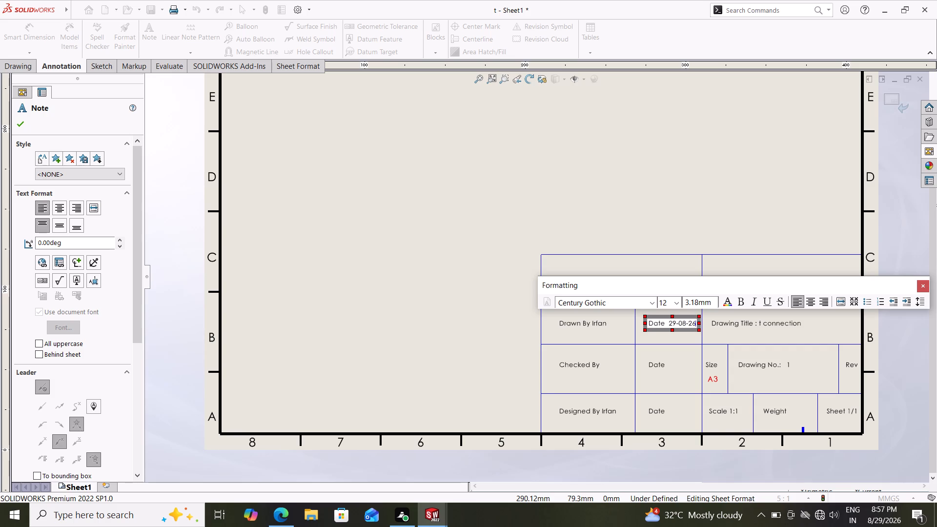
key(Escape)
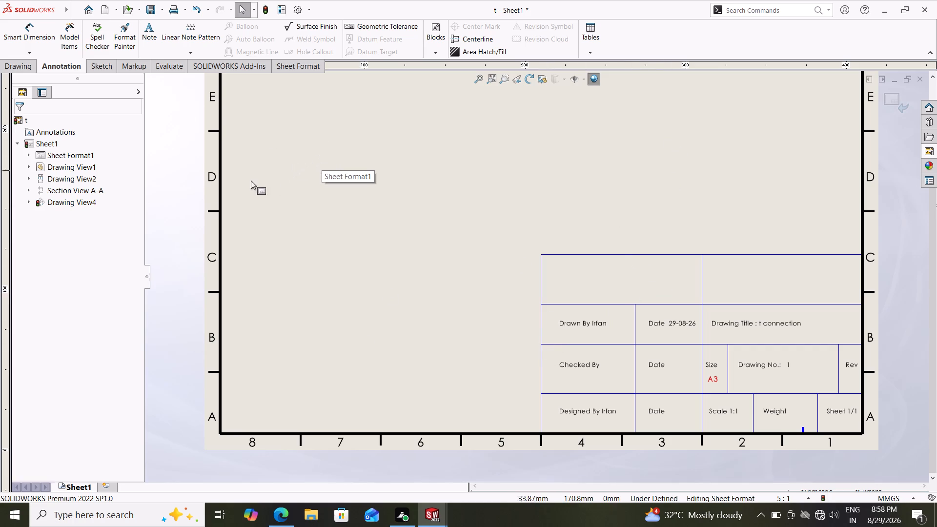
Exit sheet format editing and return to the drawing sheet.
scroll(396, 199, up, 2)
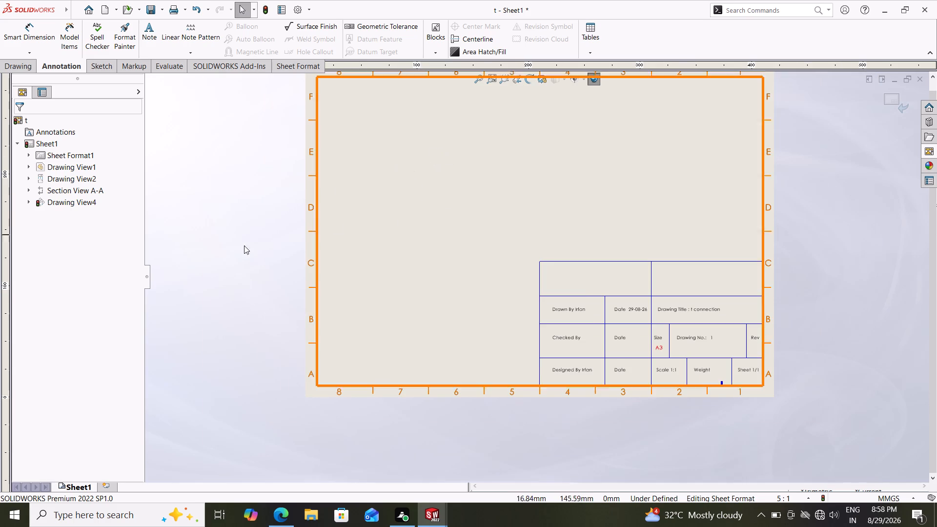
scroll(645, 286, down, 3)
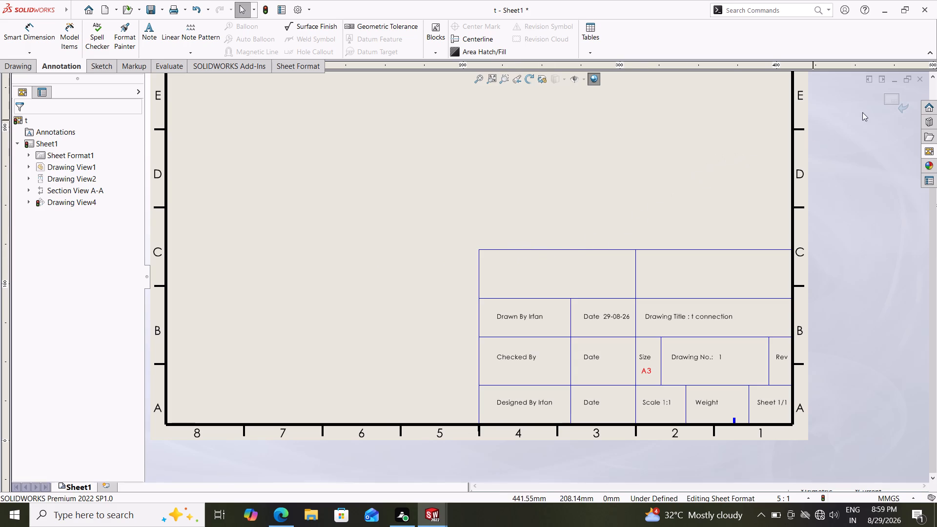
click(902, 99)
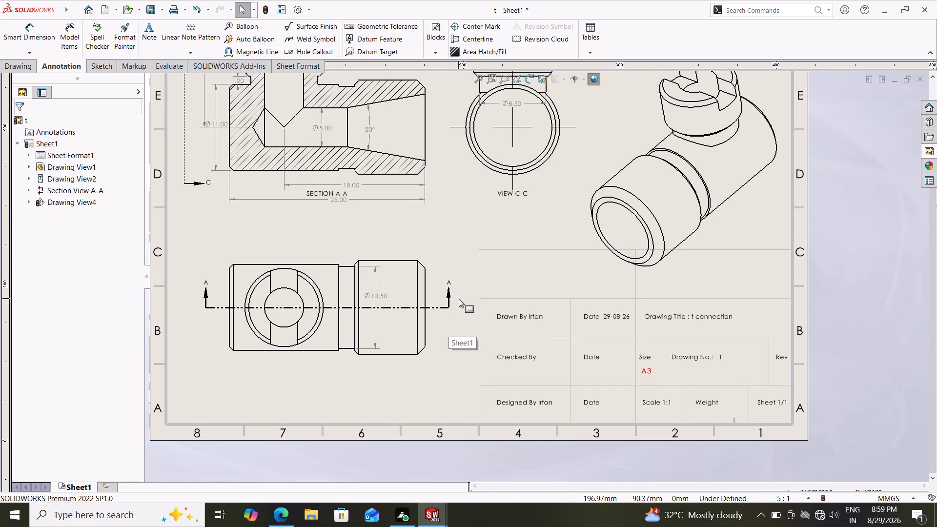
Shift View C-C slightly towards the section view and move the isometric view up, clear of the title block.
scroll(459, 299, down, 1)
scroll(459, 299, up, 2)
scroll(629, 256, up, 1)
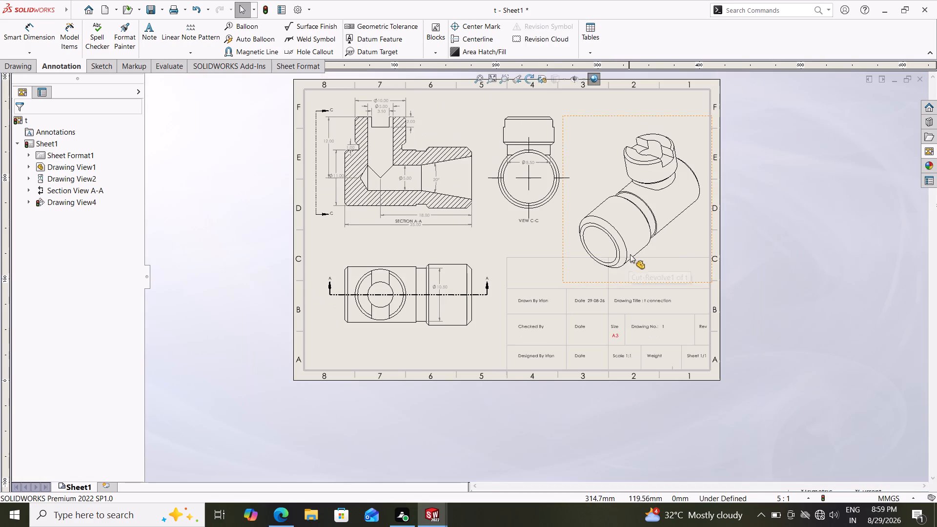
click(693, 130)
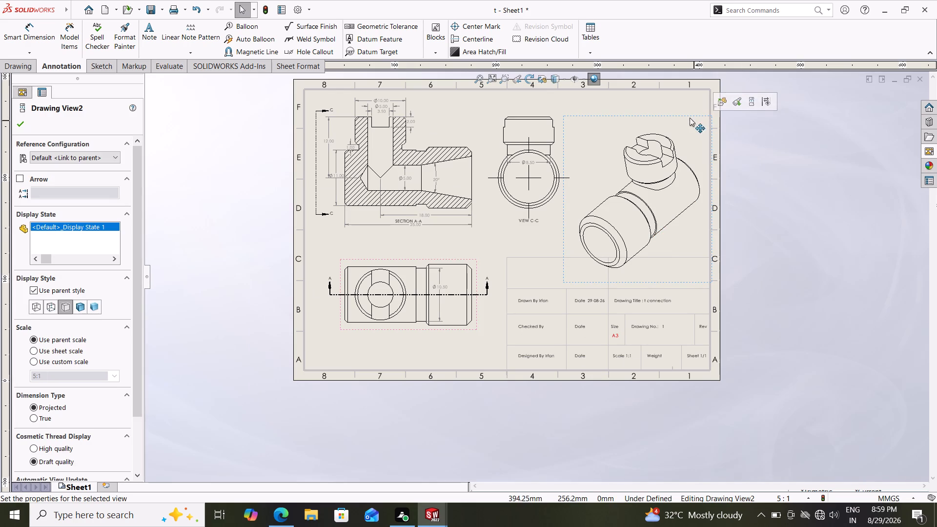
drag(568, 119, 571, 98)
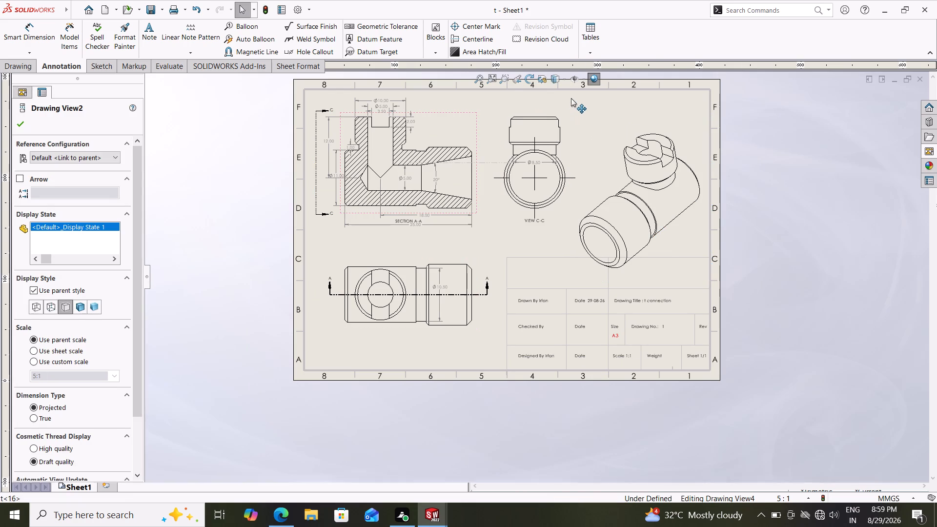
drag(571, 98, 564, 110)
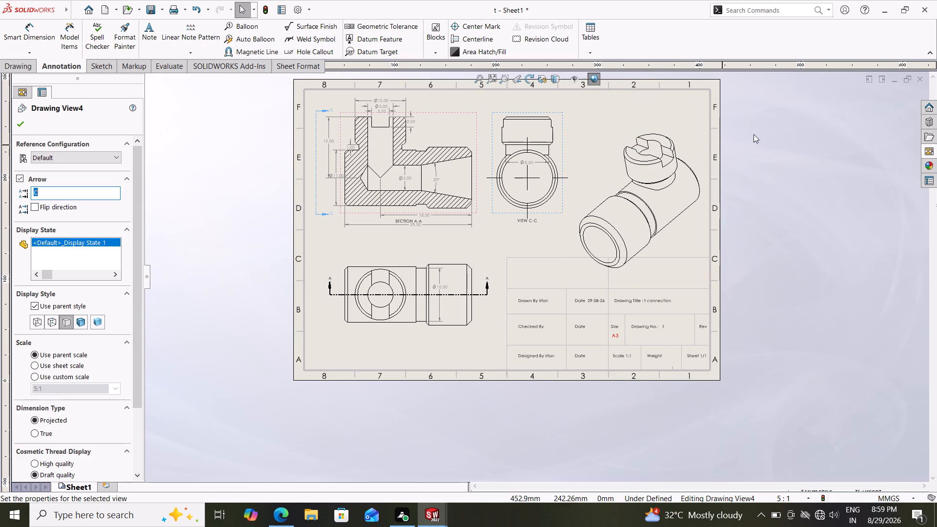
drag(704, 116, 704, 94)
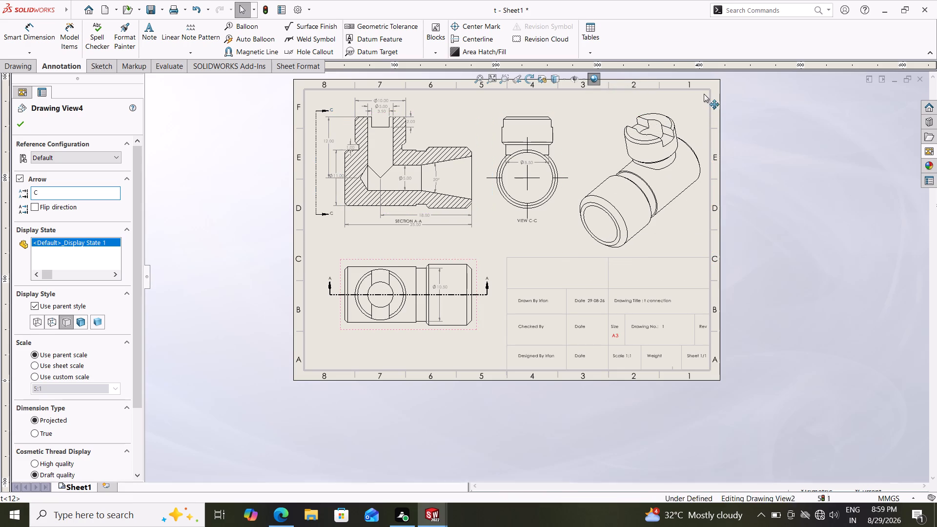
drag(704, 94, 702, 85)
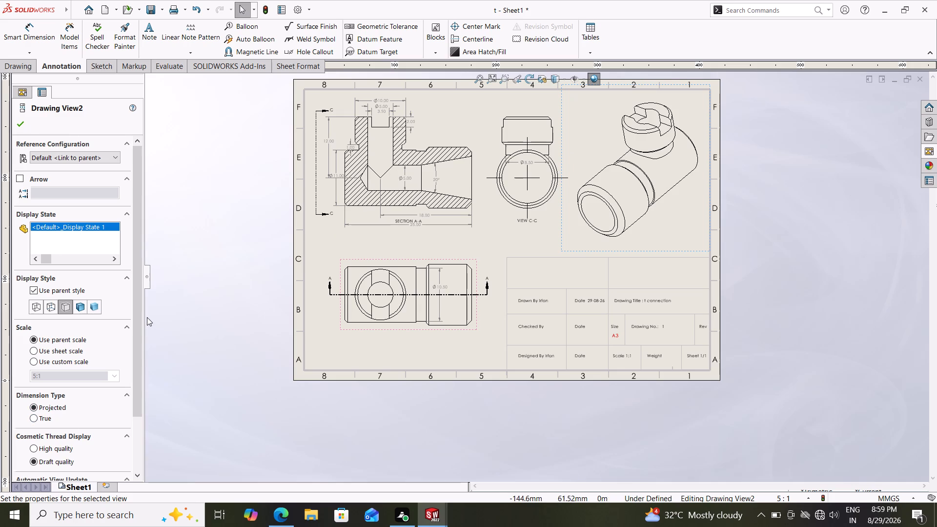
Give the isometric view a custom scale of 1:1.
drag(133, 313, 131, 366)
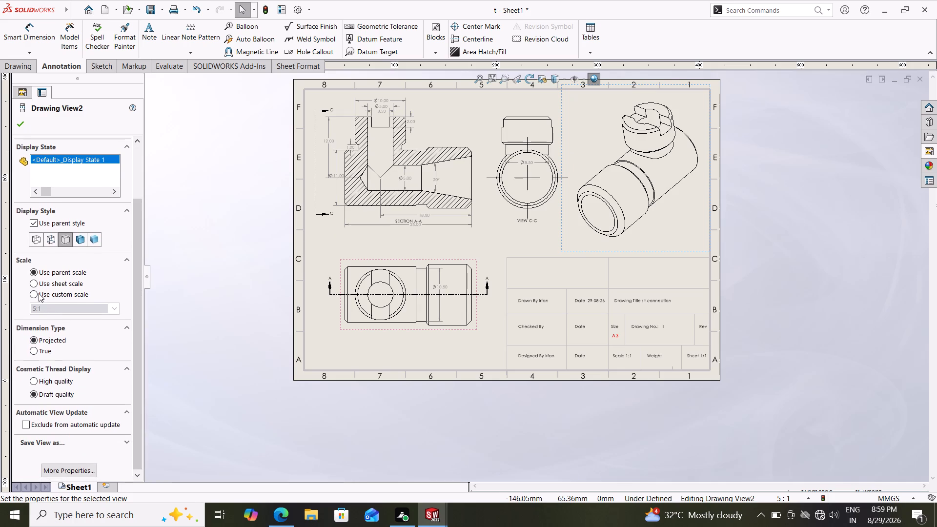
click(38, 293)
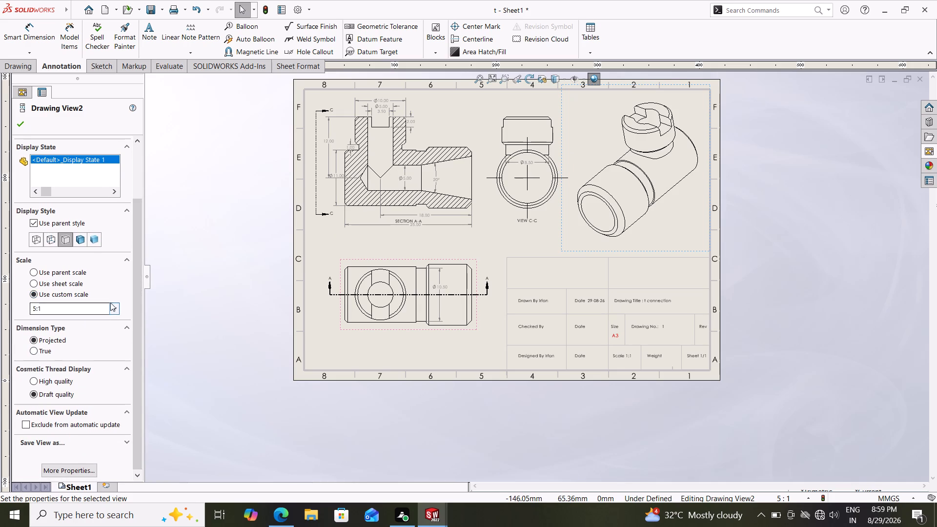
click(112, 306)
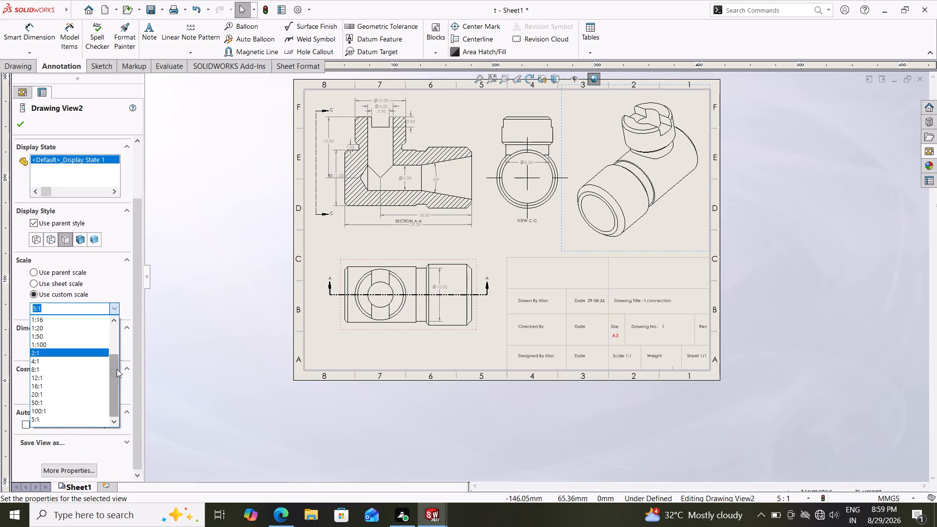
drag(118, 371, 118, 316)
click(54, 328)
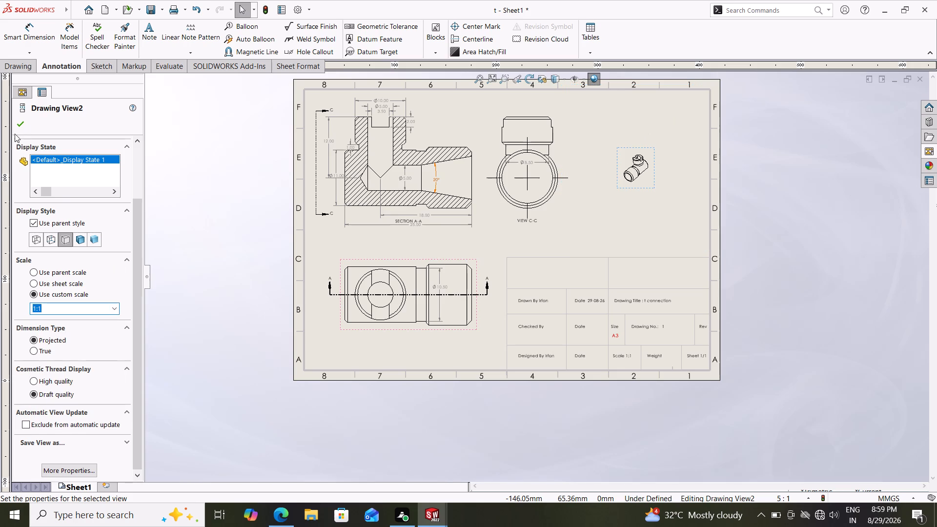
click(24, 124)
Move the isometric view slightly up and outward, into the sheet's upper corner area beside row E.
scroll(655, 212, down, 1)
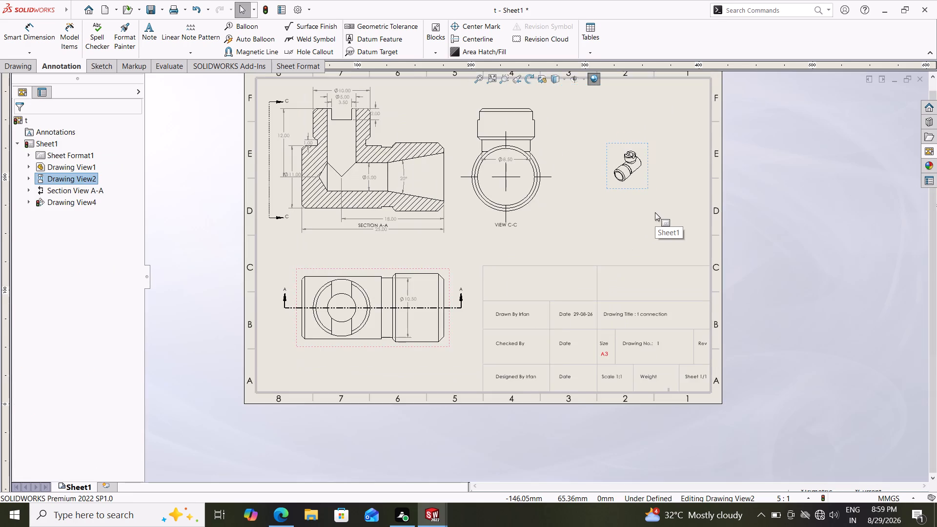
scroll(655, 212, down, 2)
drag(629, 189, 644, 218)
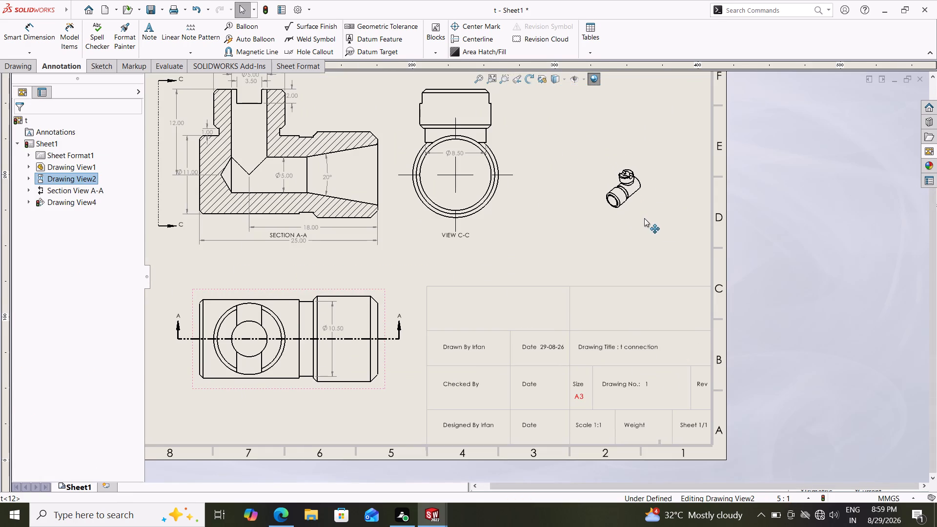
drag(644, 218, 663, 183)
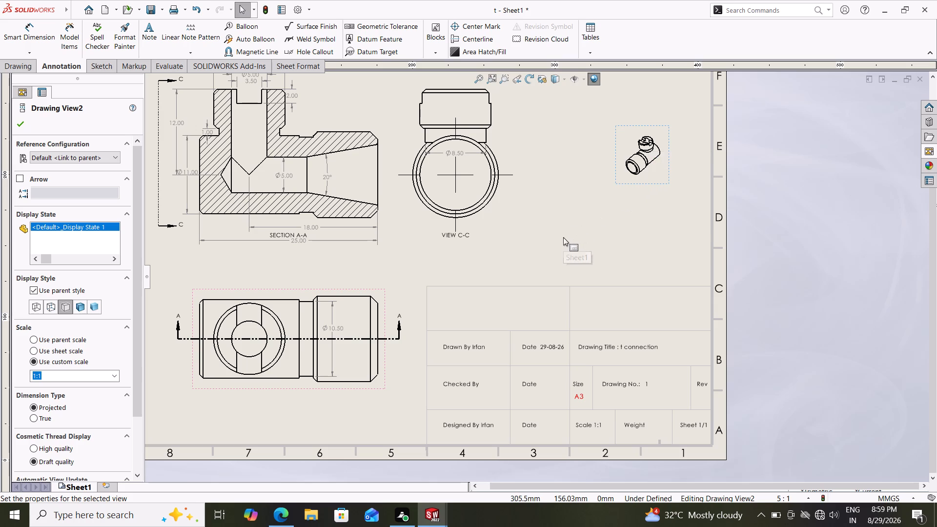
key(Escape)
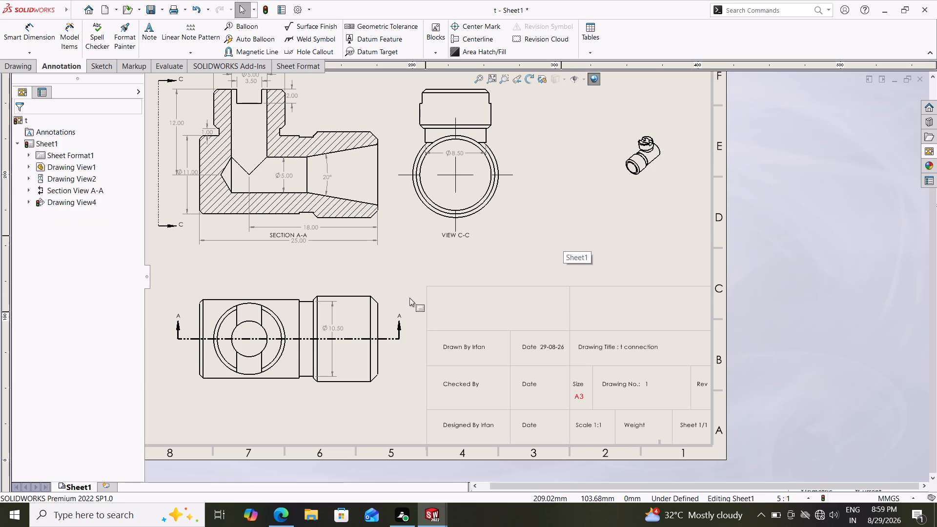
Place a note below the isometric view with font size 16 and the text "Isometric View".
click(149, 32)
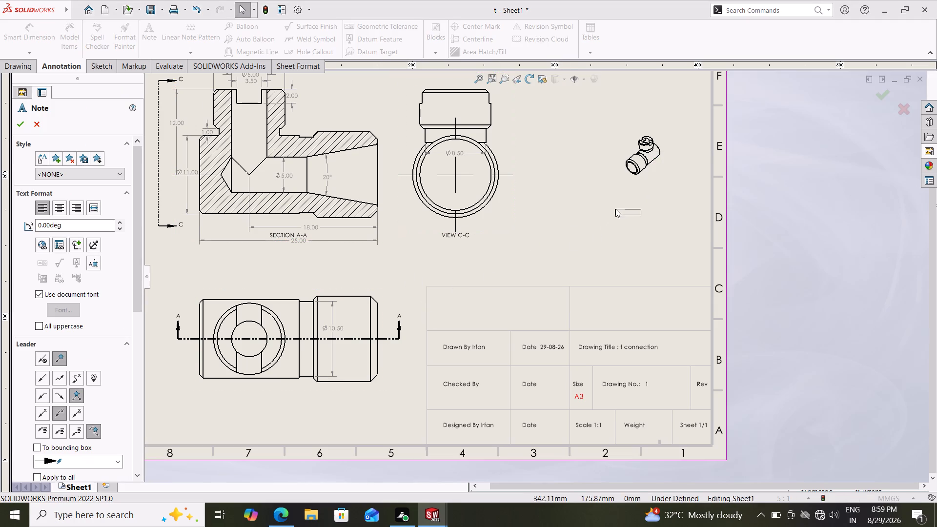
click(619, 202)
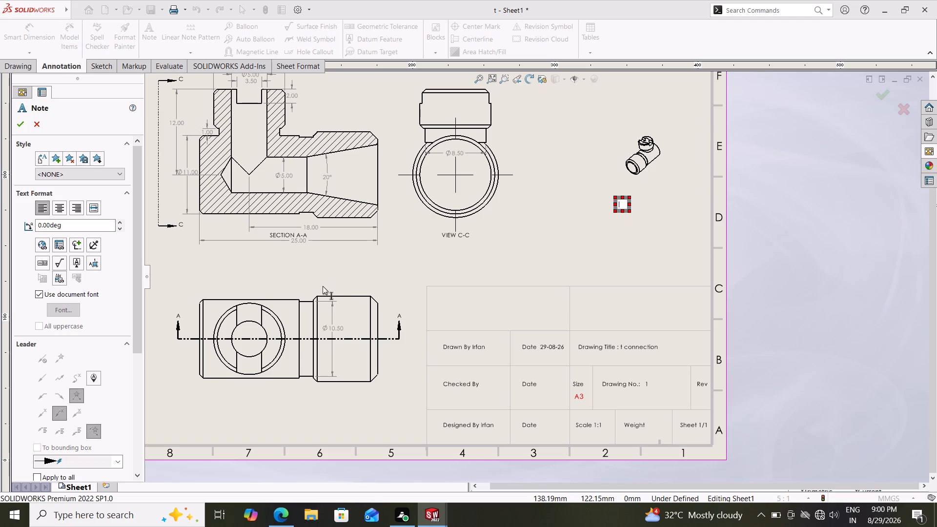
click(678, 182)
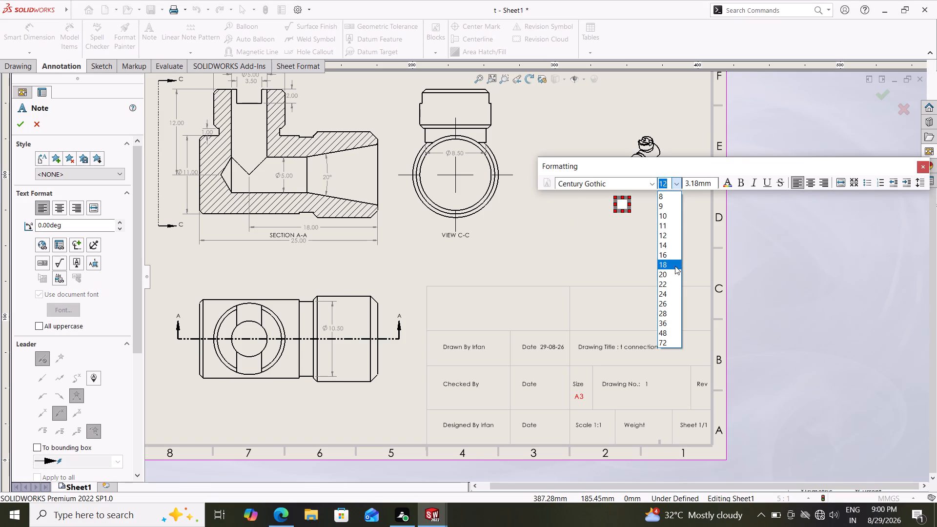
click(675, 258)
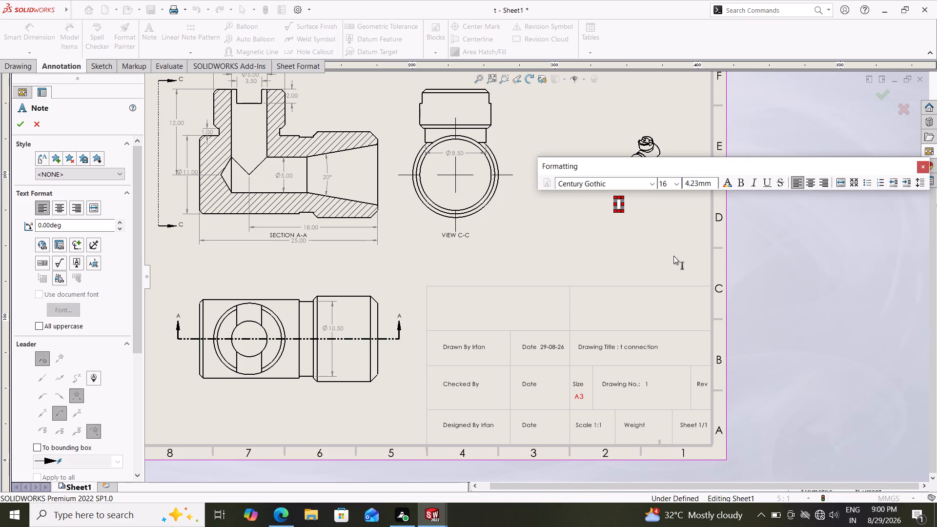
key(shift+i)
text(som)
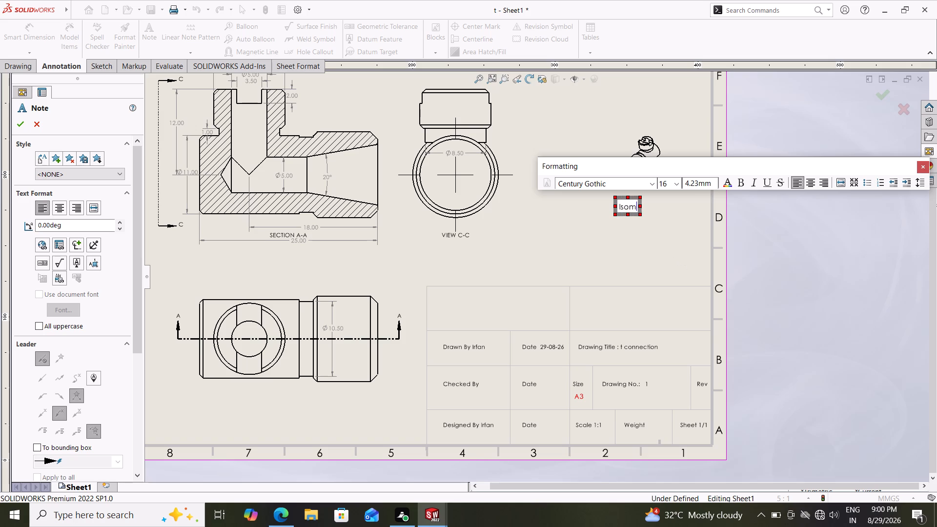
key(e)
text(tr)
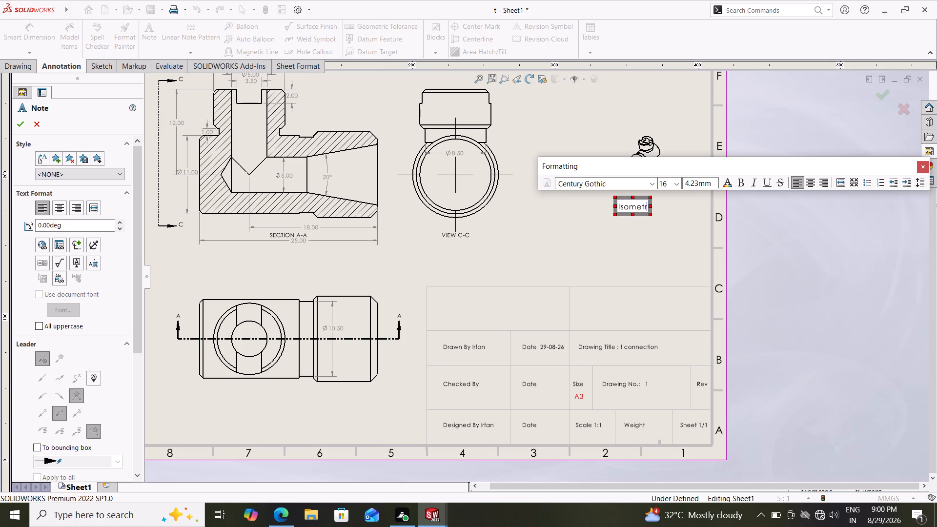
text(ic)
key(space)
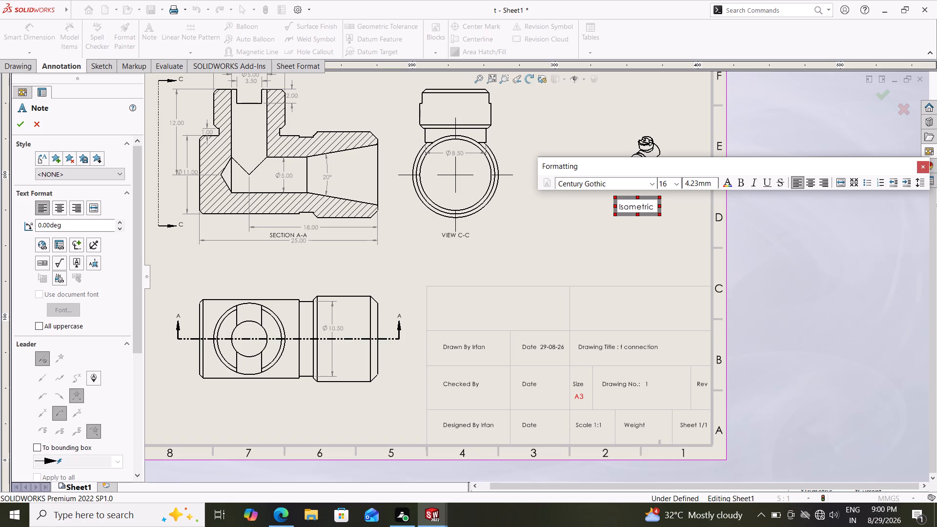
key(shift+v)
text(iew)
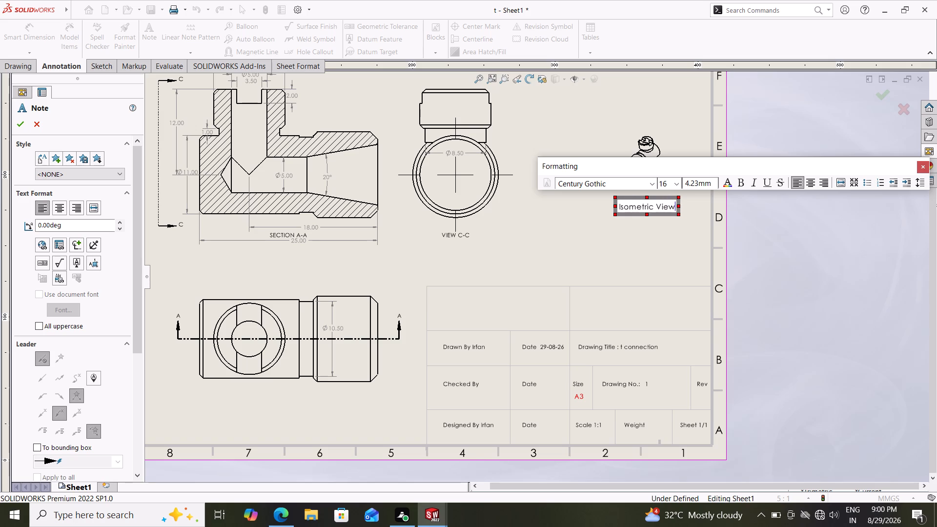
Add a second line reading "Scale 1:1" to the isometric view note at font size 16 and finish the note.
key(Return)
text(sc)
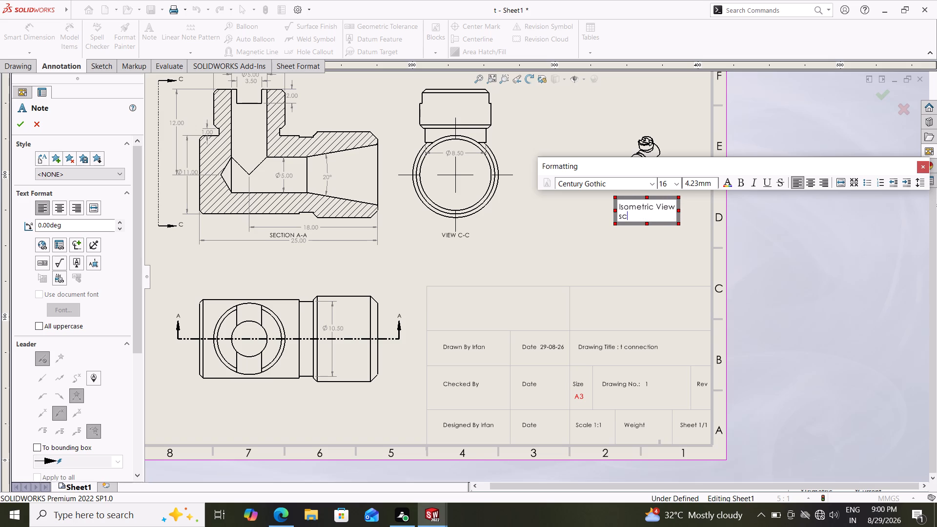
key(BackSpace)
key(BackSpace)
text(Scal)
key(e)
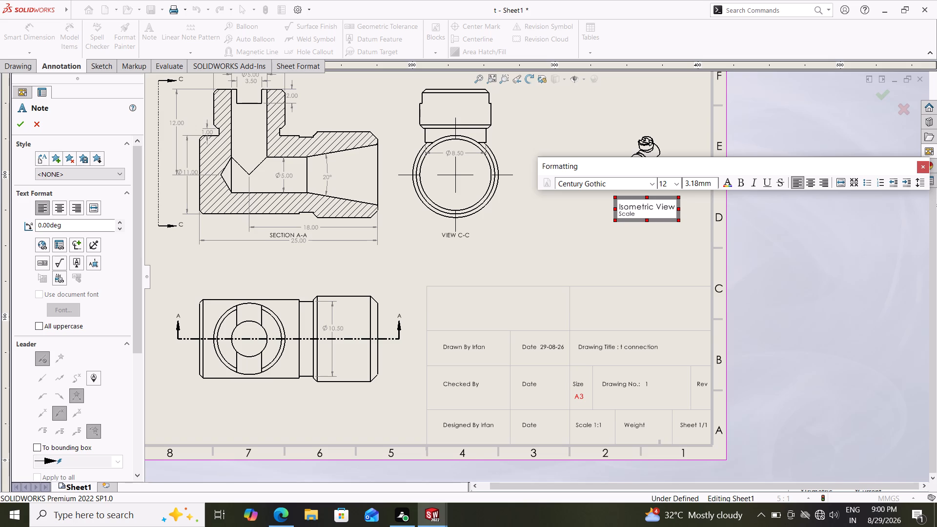
key(BackSpace)
key(BackSpace)
key(BackSpace)
key(BackSpace)
key(BackSpace)
key(BackSpace)
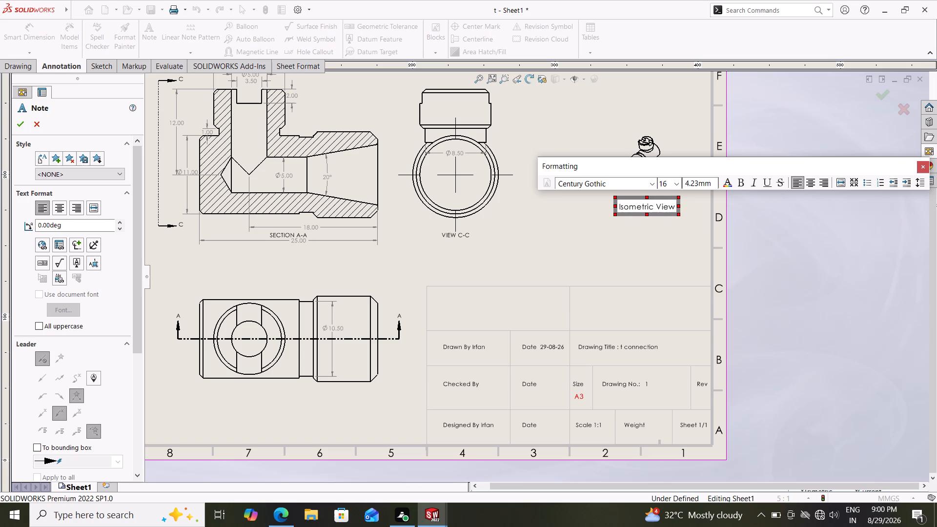
key(Return)
key(shift+s)
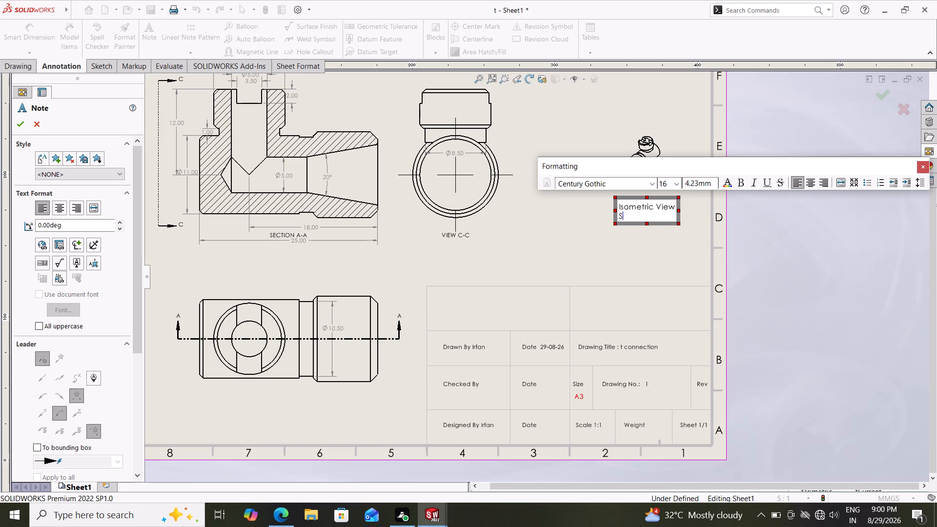
text(cale)
key(space)
key(1)
key(shift+colon)
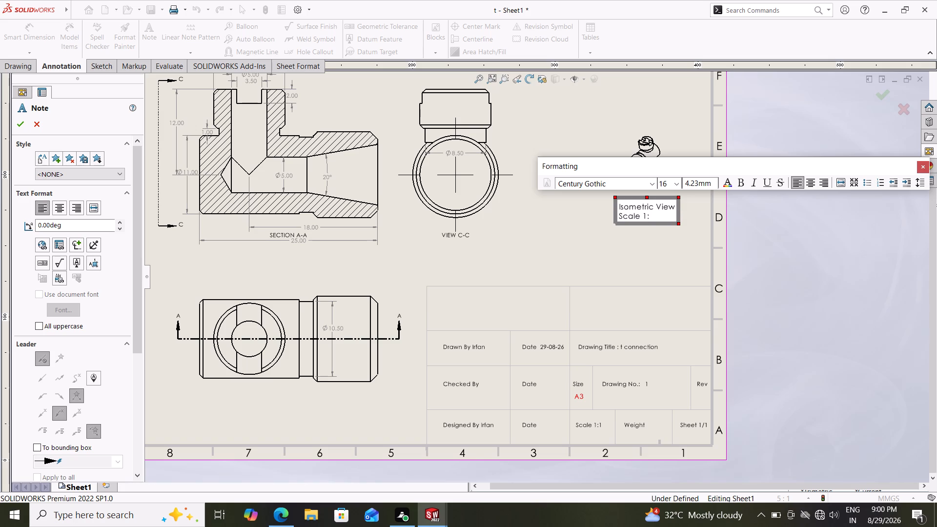
key(1)
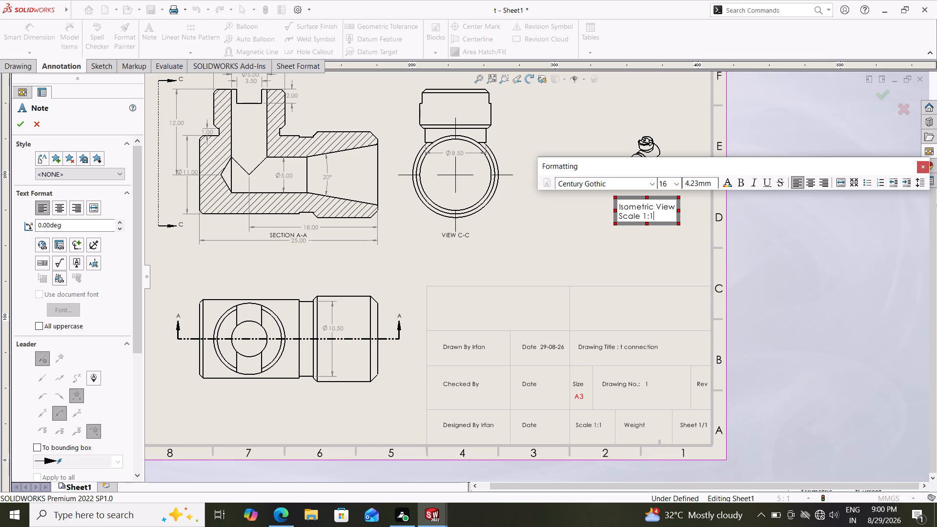
key(Escape)
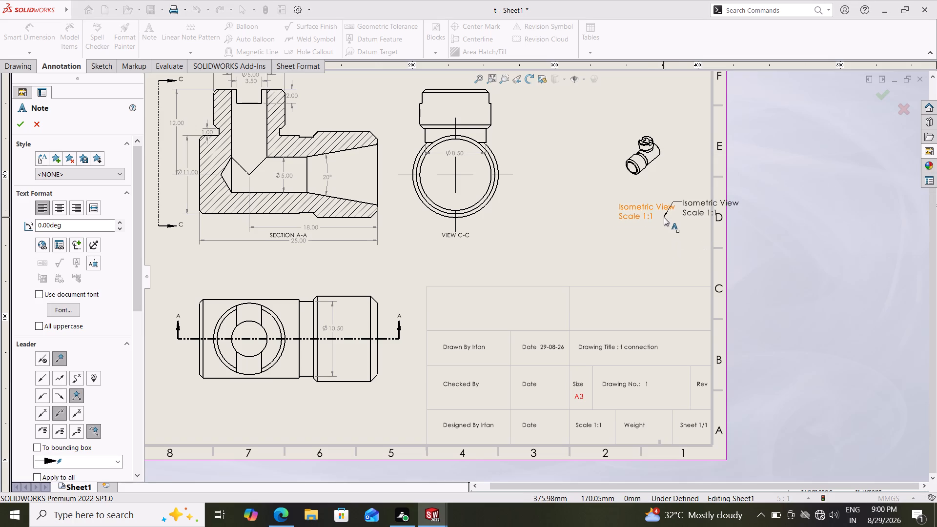
key(Escape)
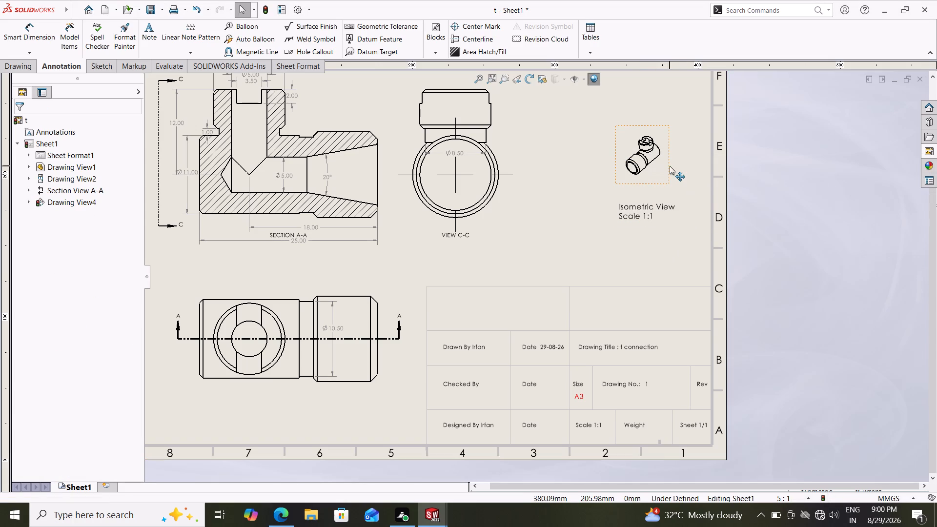
Move the isometric view down so it sits just above its note.
drag(666, 169, 664, 183)
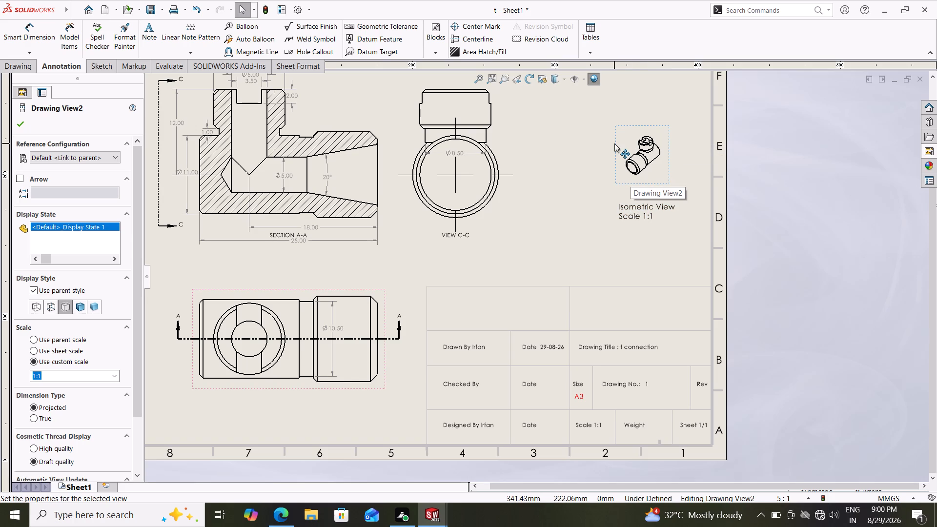
drag(614, 143, 613, 161)
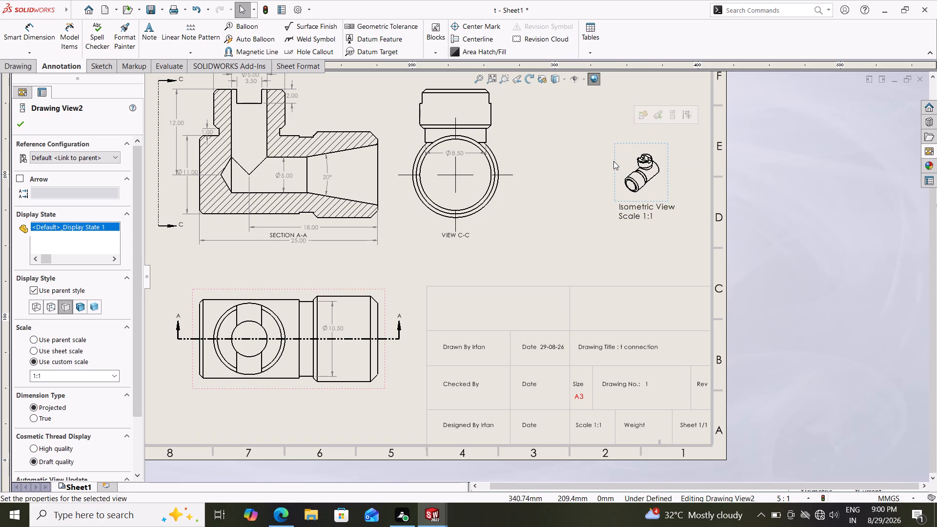
key(Escape)
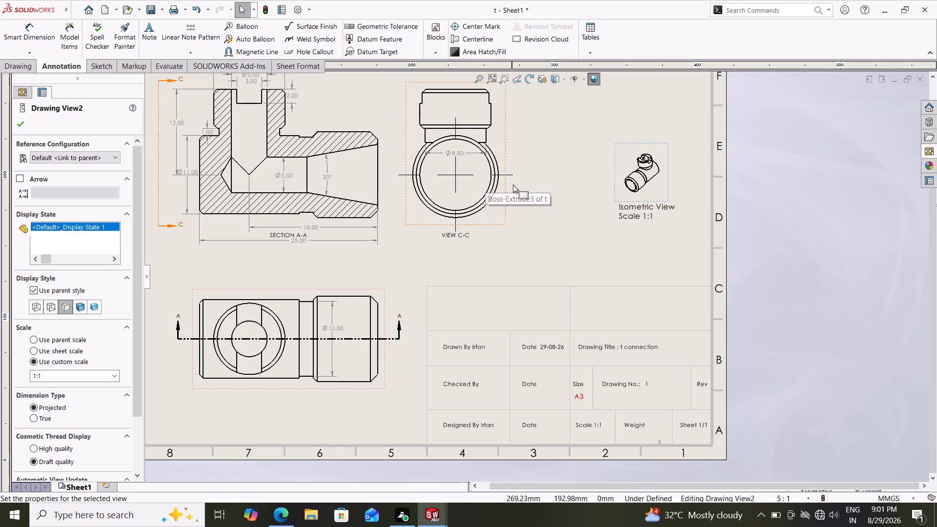
Move View C-C away from Section A-A, towards the isometric view.
scroll(518, 188, up, 1)
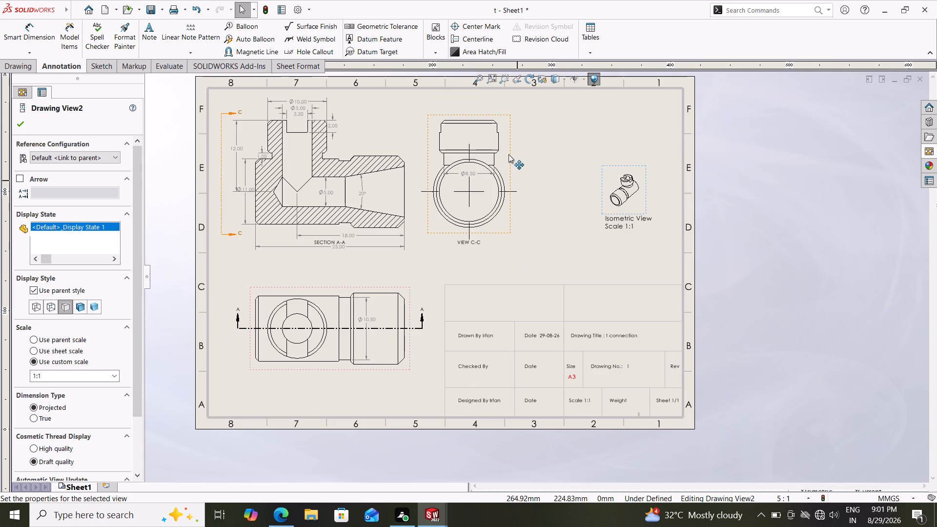
drag(509, 143, 534, 148)
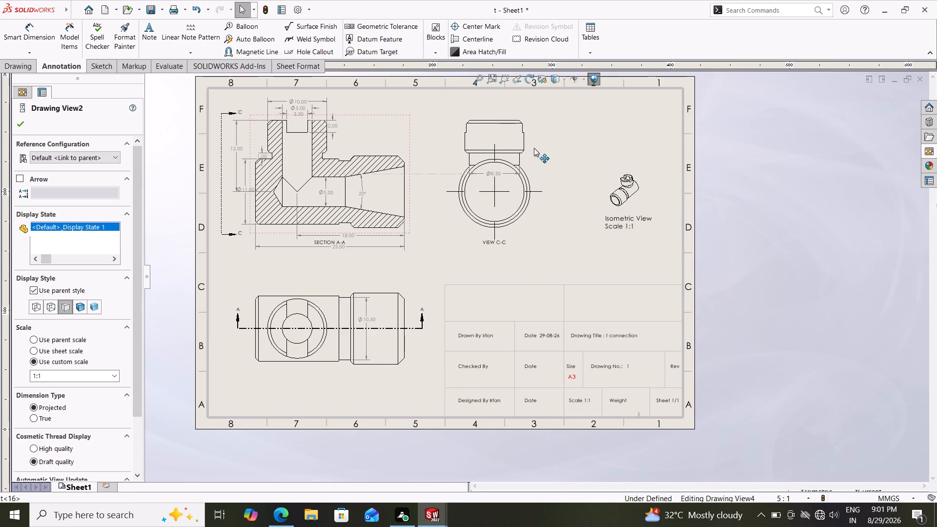
drag(534, 148, 536, 148)
key(Escape)
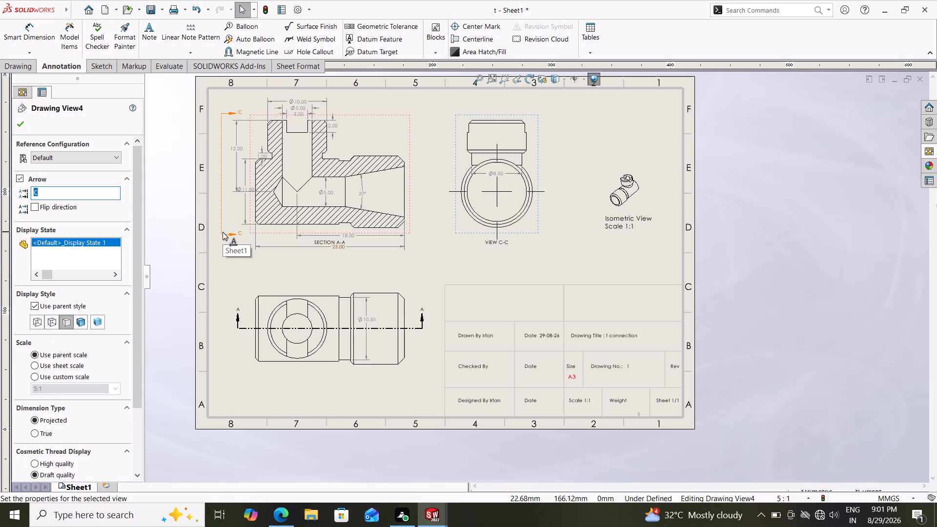
Give the parent view below Section A-A a custom scale of 4:1.
click(402, 287)
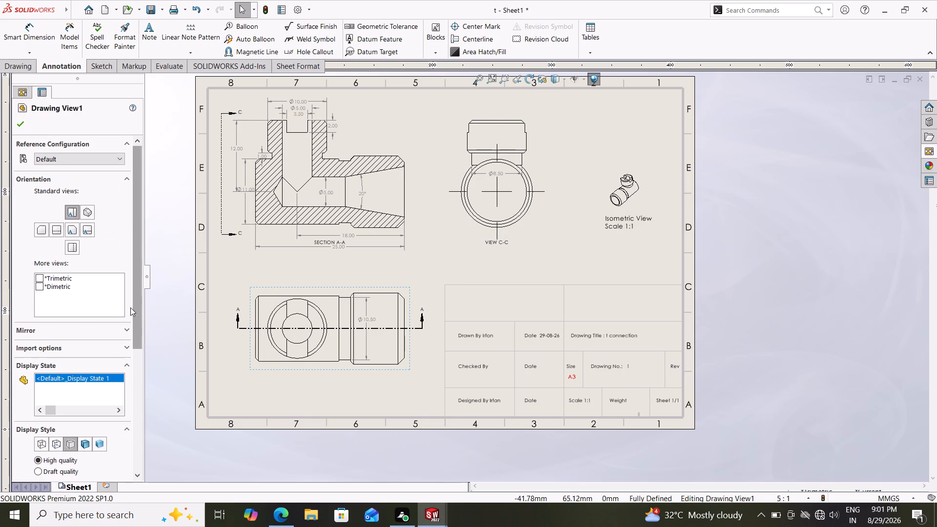
drag(138, 286, 150, 389)
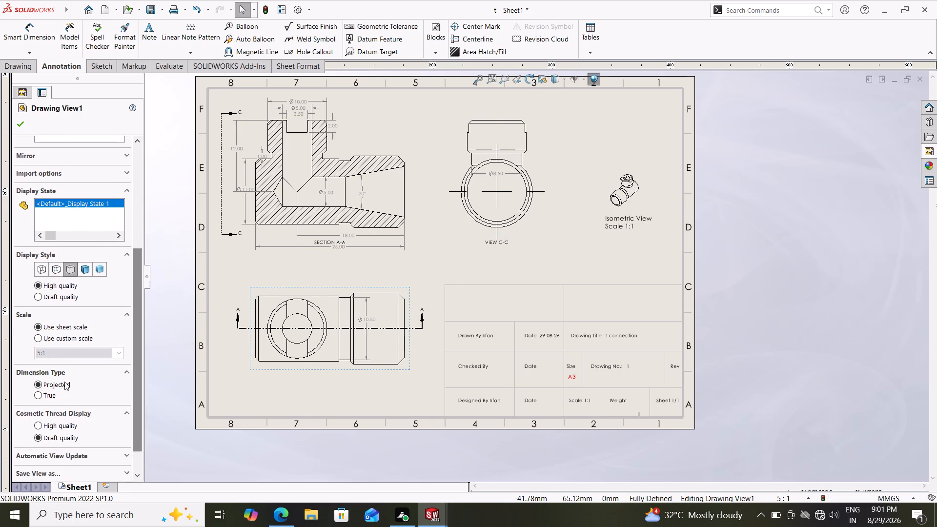
click(74, 337)
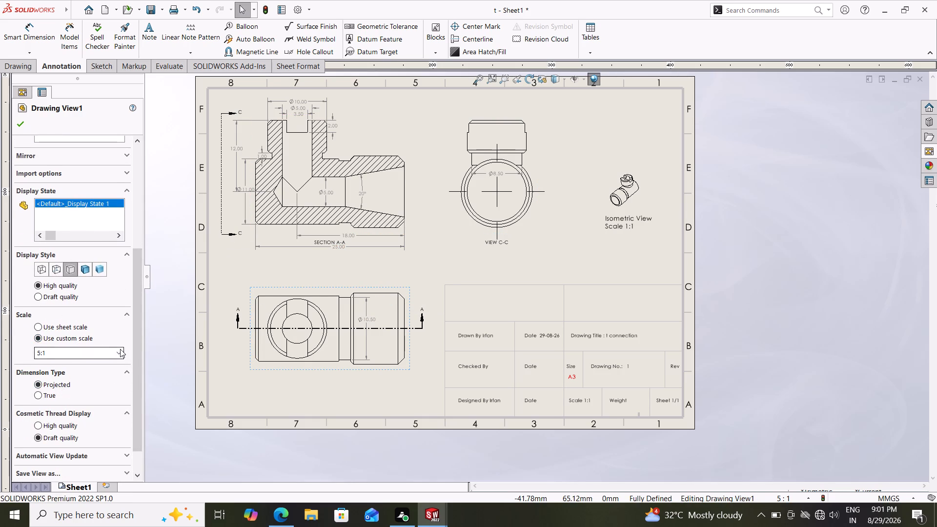
click(121, 349)
click(80, 403)
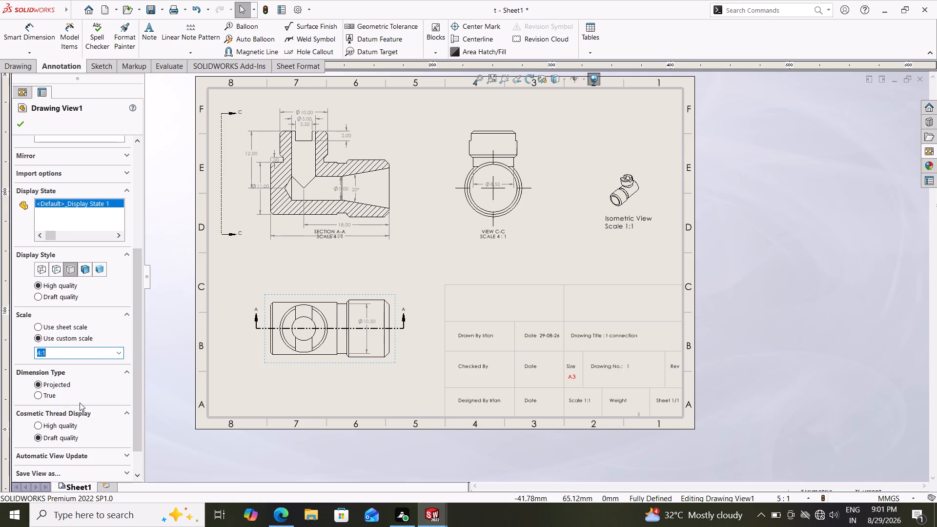
click(19, 119)
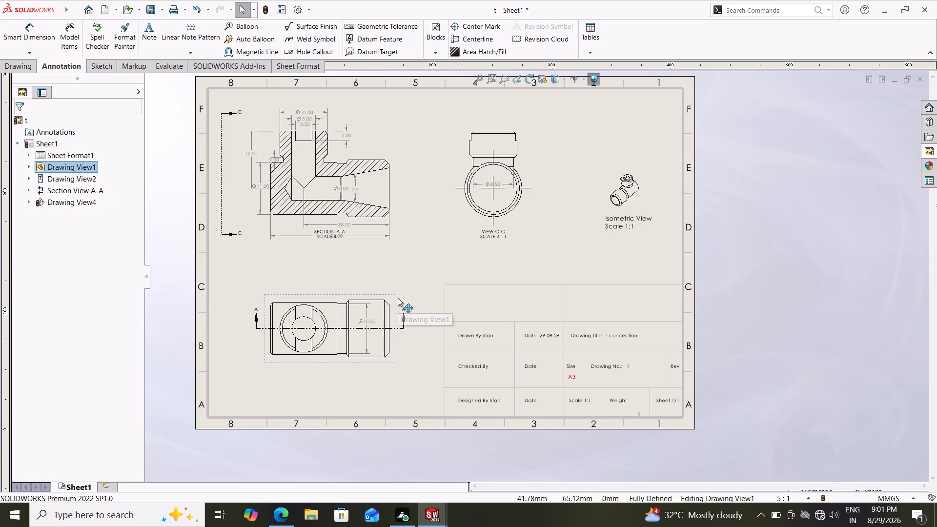
Move the parent view up closer to Section A-A and slightly towards the title block.
drag(398, 298, 409, 279)
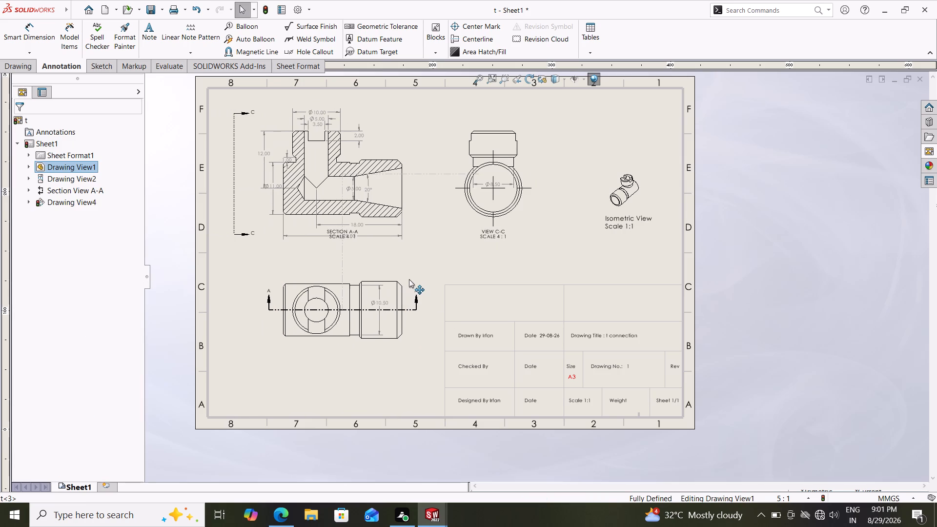
drag(409, 279, 410, 275)
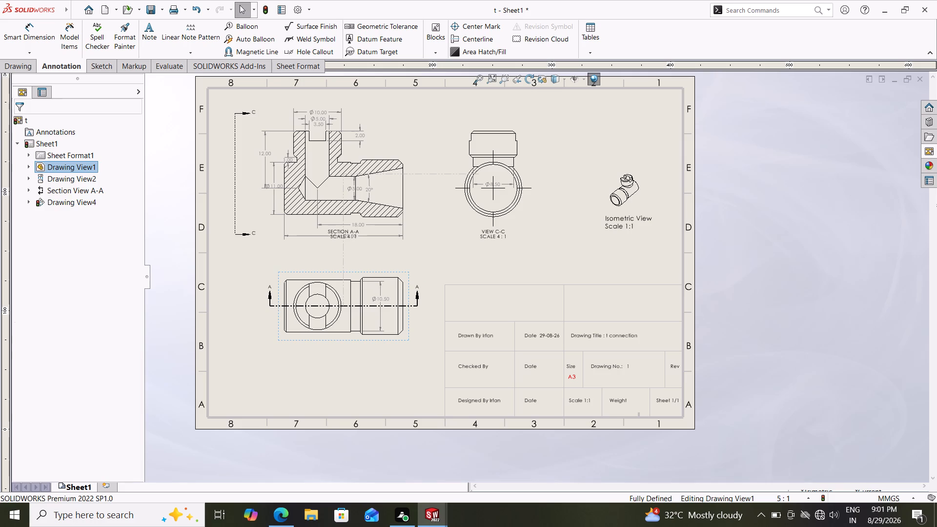
key(Escape)
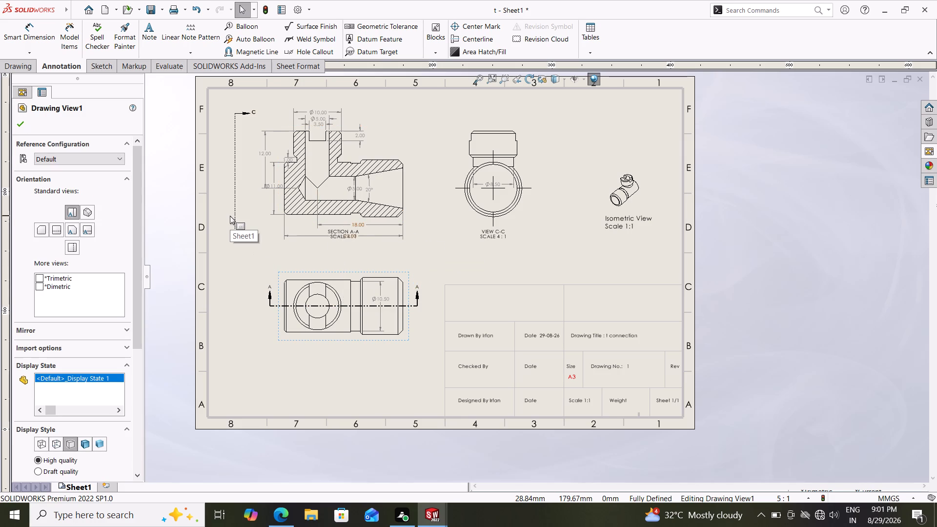
Move the Section A-A label down so it sits clear below the 25.00 overall length dimension.
scroll(333, 251, down, 3)
scroll(392, 256, up, 2)
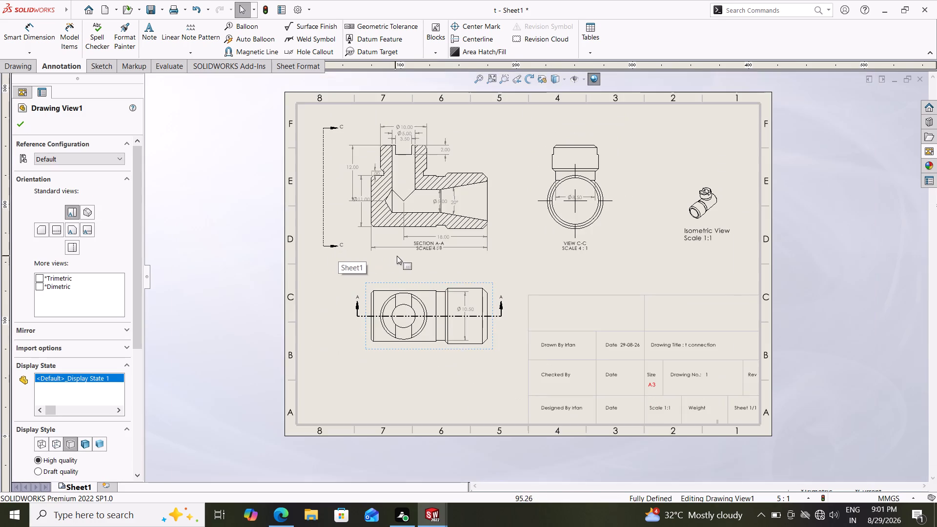
scroll(446, 252, down, 6)
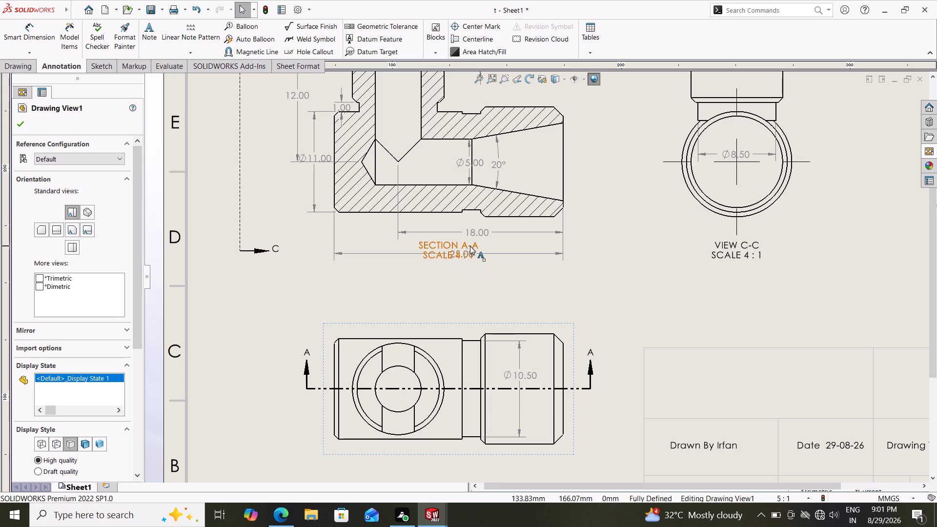
drag(470, 246, 470, 268)
key(Escape)
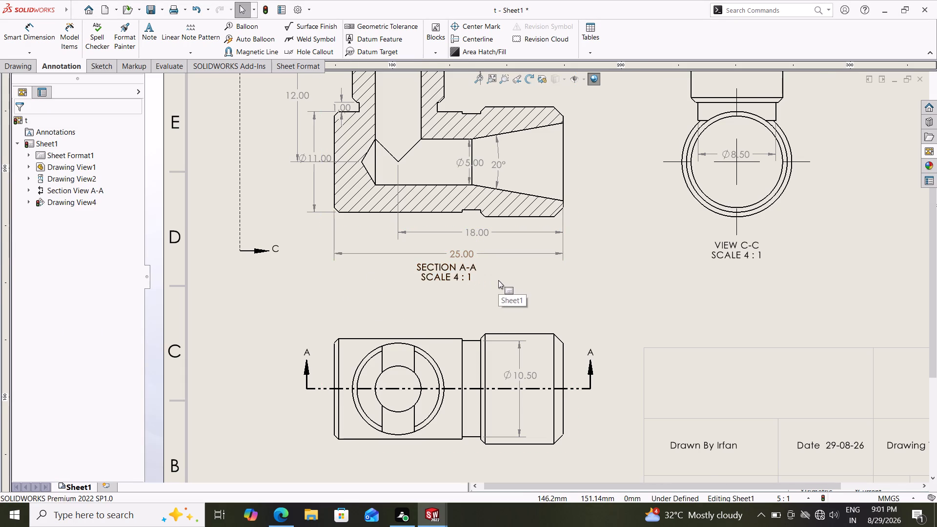
Add a size 16 note reading "Top View" with "Scale 4:1" on a second line beneath the view below Section A-A.
scroll(498, 280, down, 1)
scroll(498, 280, up, 3)
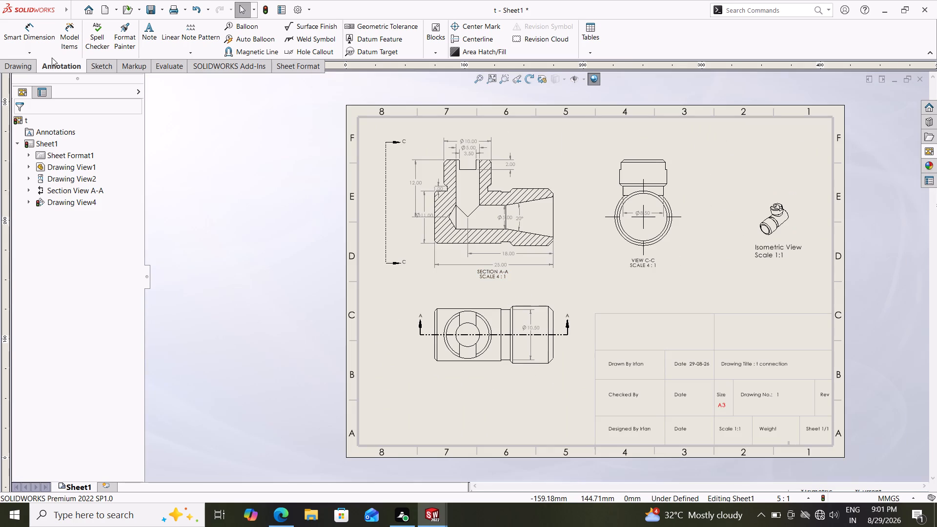
click(148, 31)
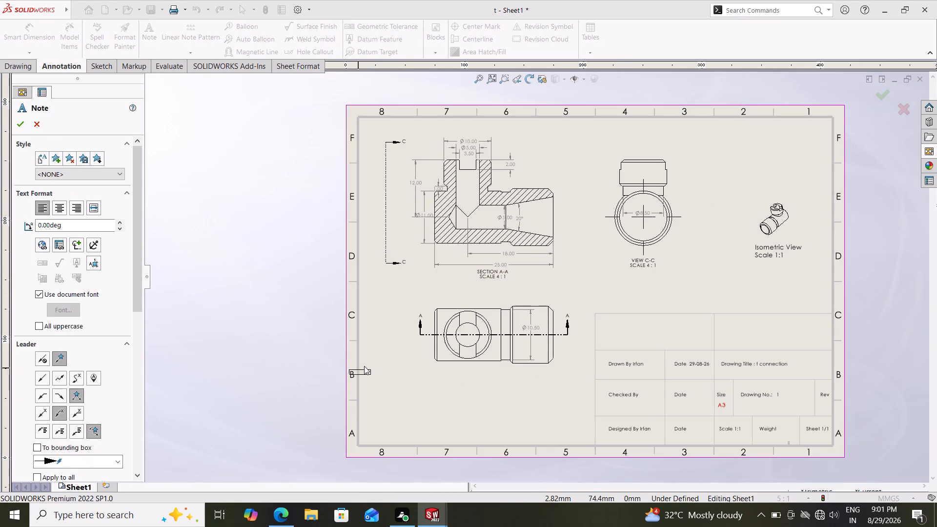
click(477, 381)
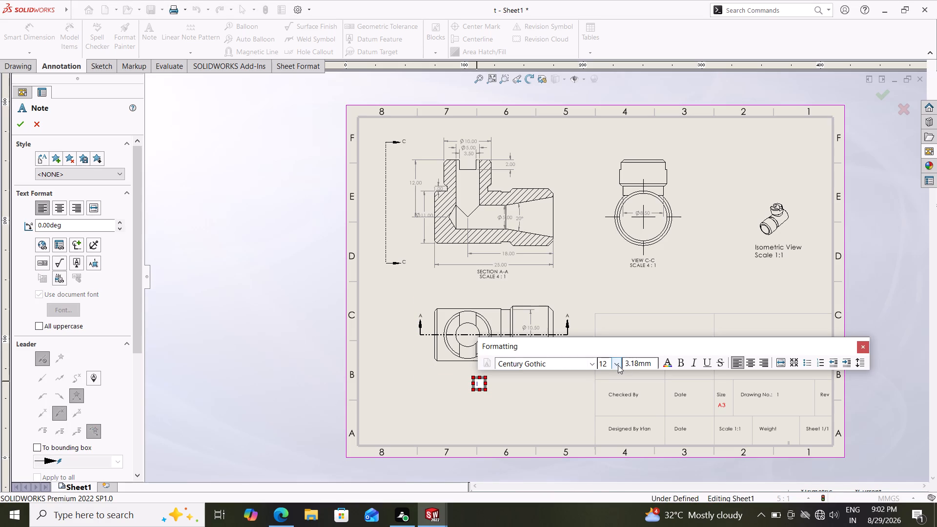
click(618, 365)
click(607, 268)
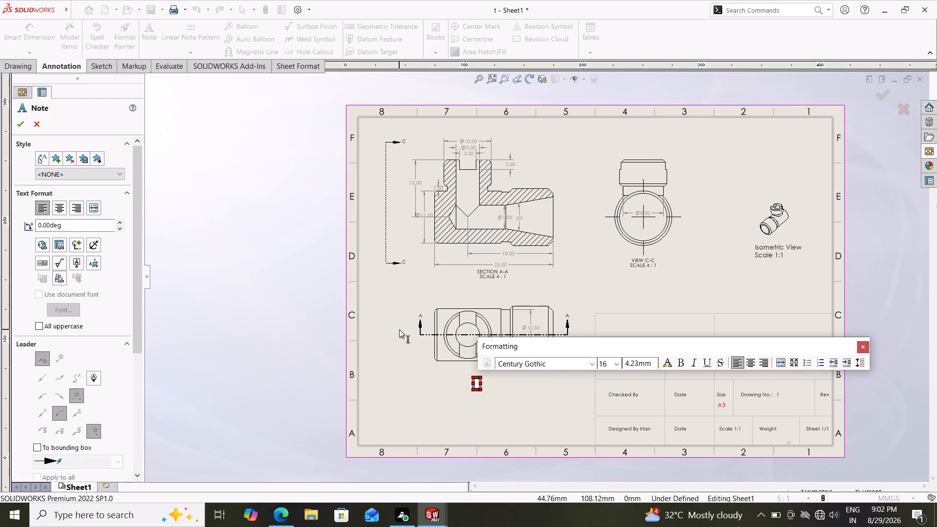
key(shift+t)
key(o)
key(p)
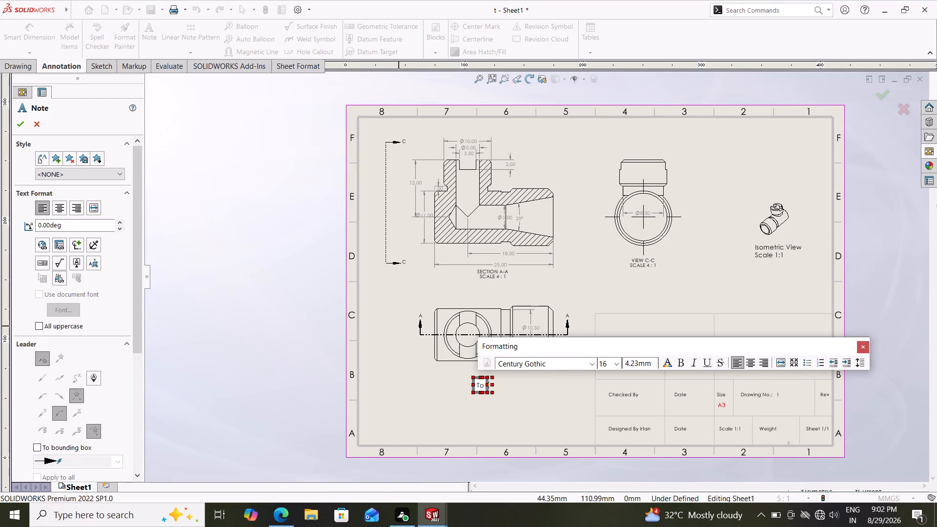
key(space)
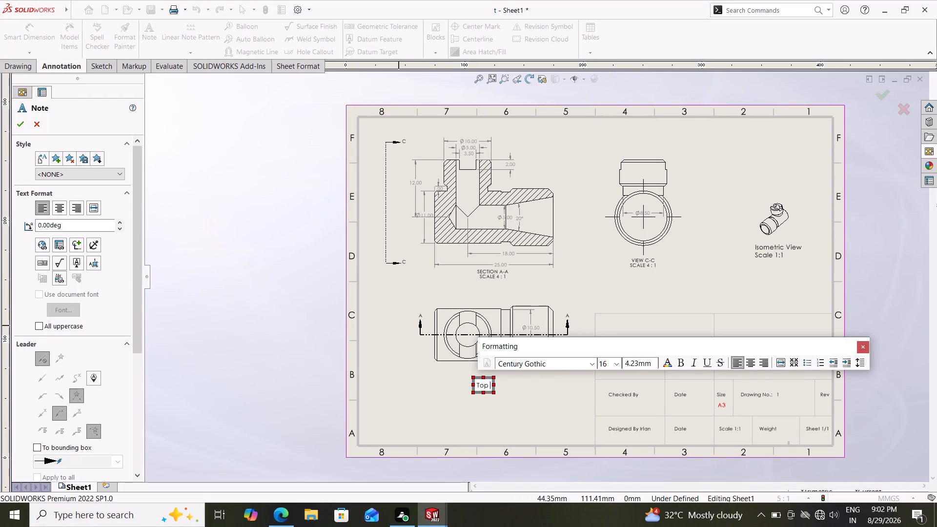
text(View)
key(Return)
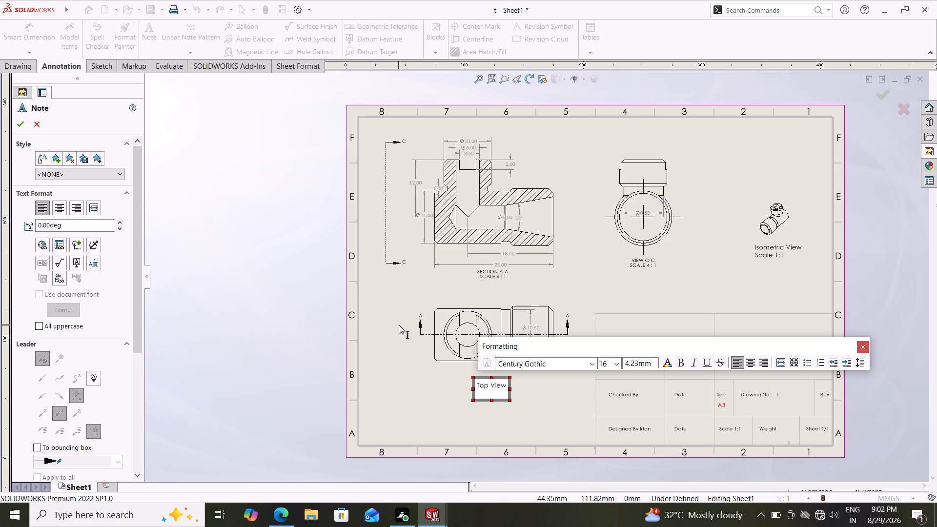
key(shift+s)
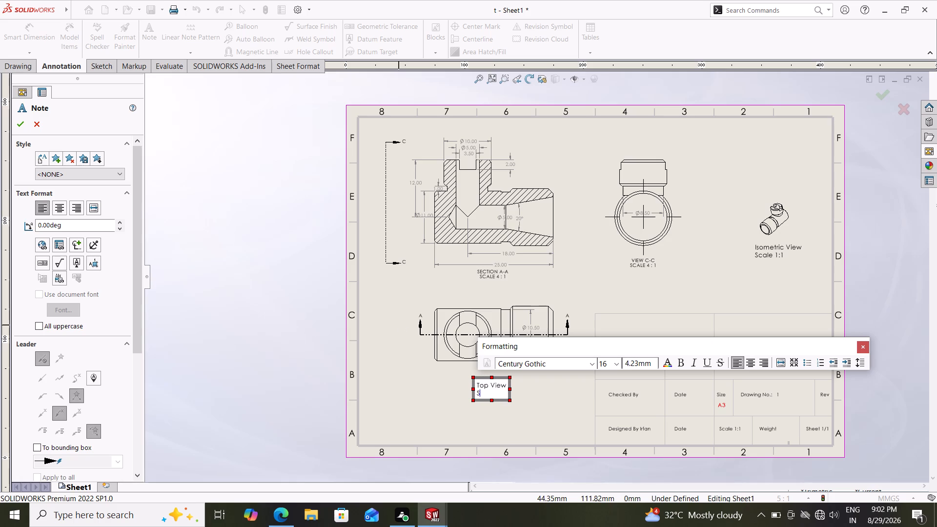
text(cale)
key(space)
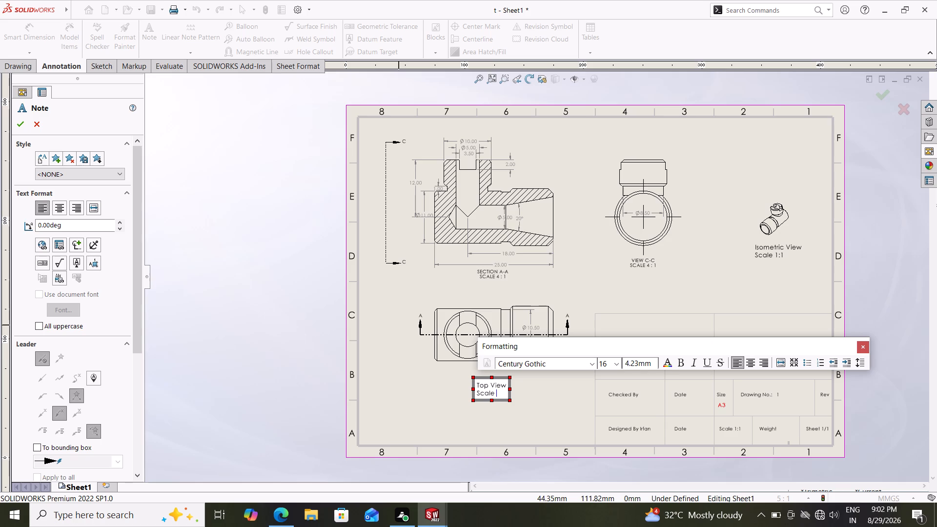
key(4)
key(shift+colon)
key(1)
key(Escape)
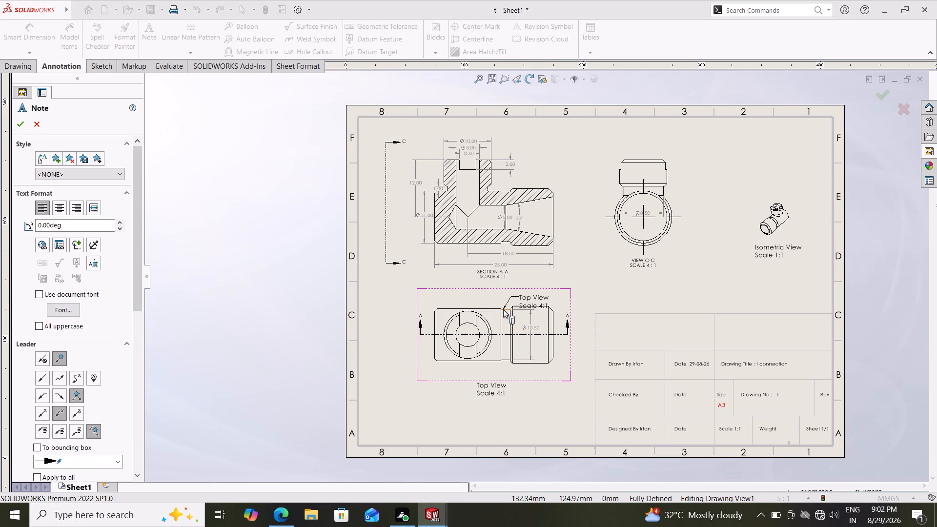
key(Escape)
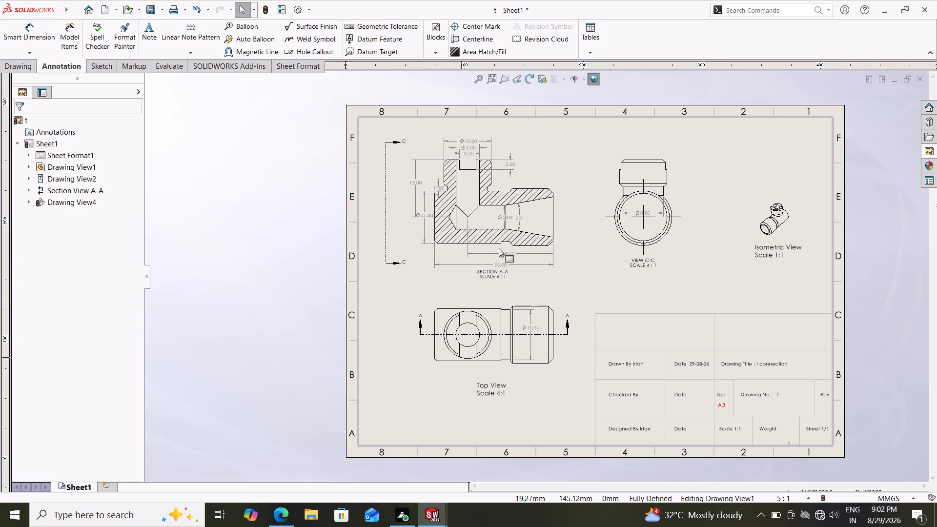
Examine the whole sheet, checking the layout of the views, dimensions, notes and title block.
scroll(564, 233, down, 2)
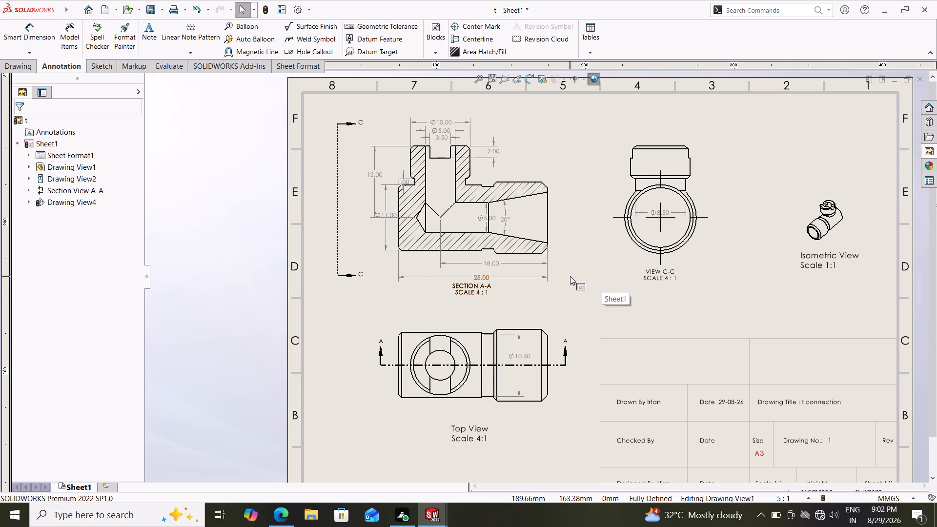
scroll(570, 276, up, 2)
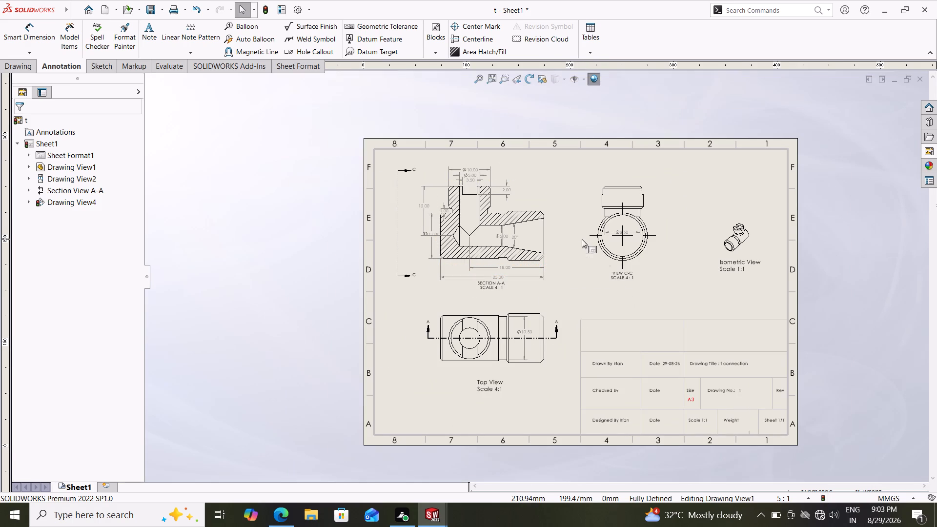
scroll(559, 246, down, 1)
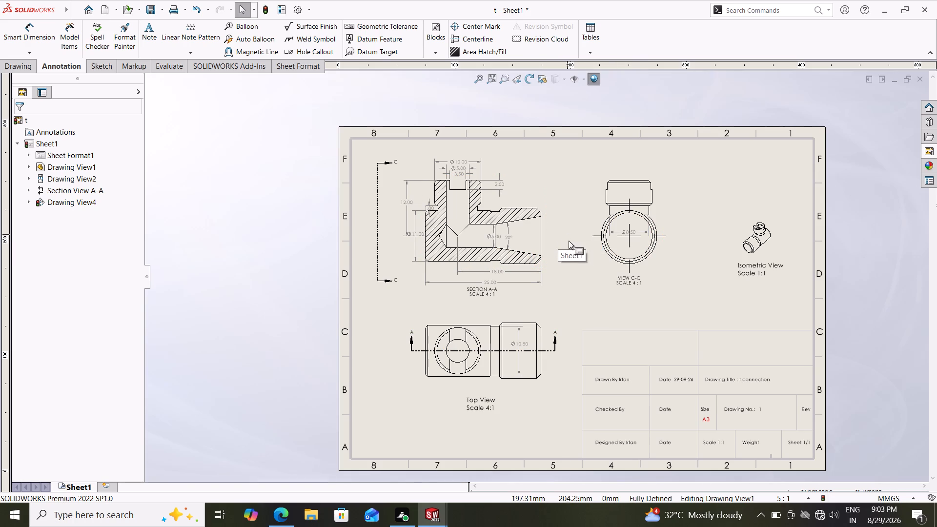
scroll(582, 243, down, 1)
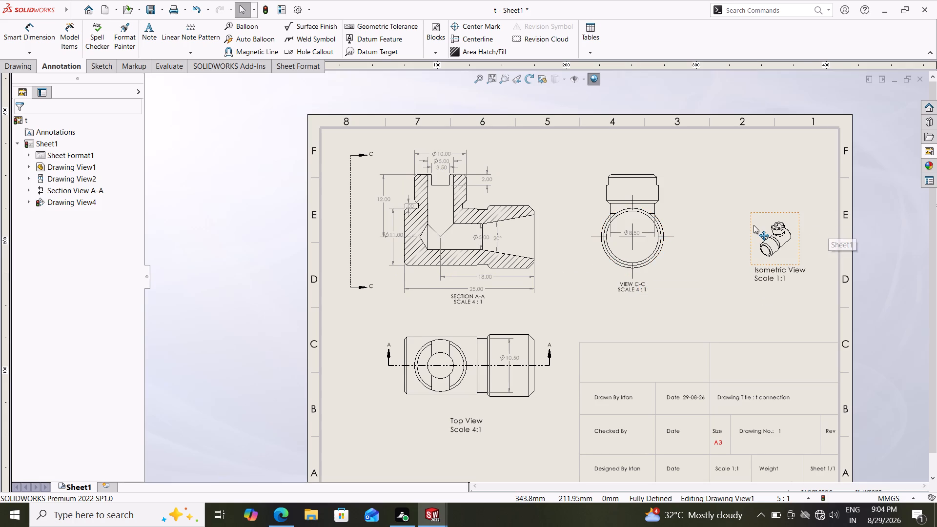
scroll(538, 343, down, 3)
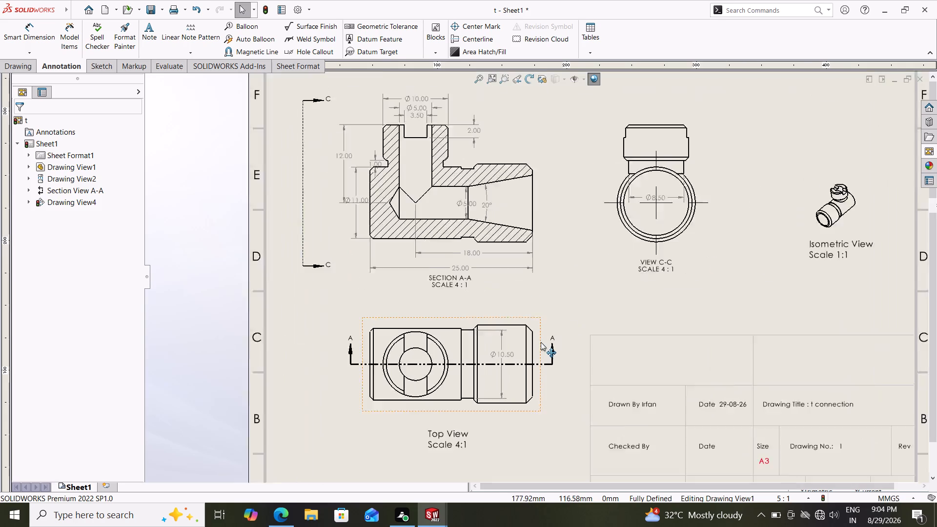
scroll(542, 342, up, 3)
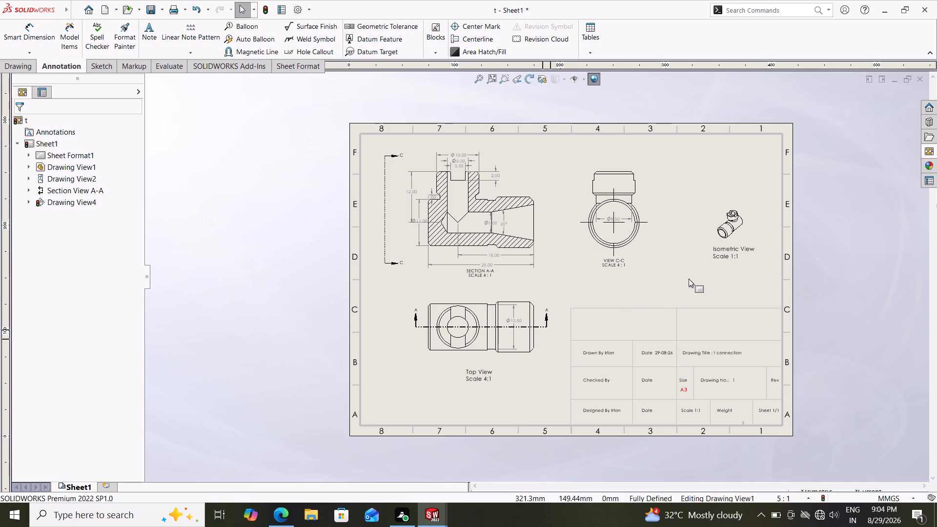
scroll(633, 287, down, 2)
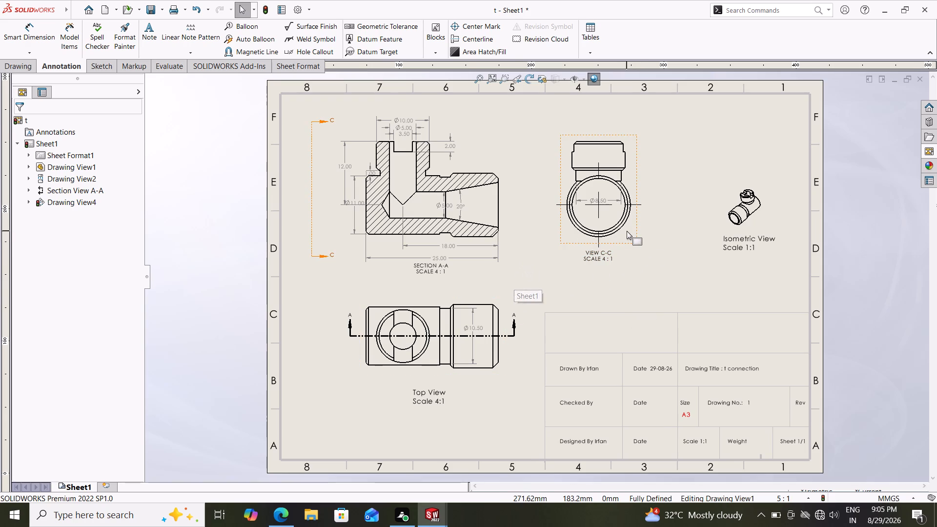
scroll(627, 231, down, 3)
scroll(632, 223, up, 1)
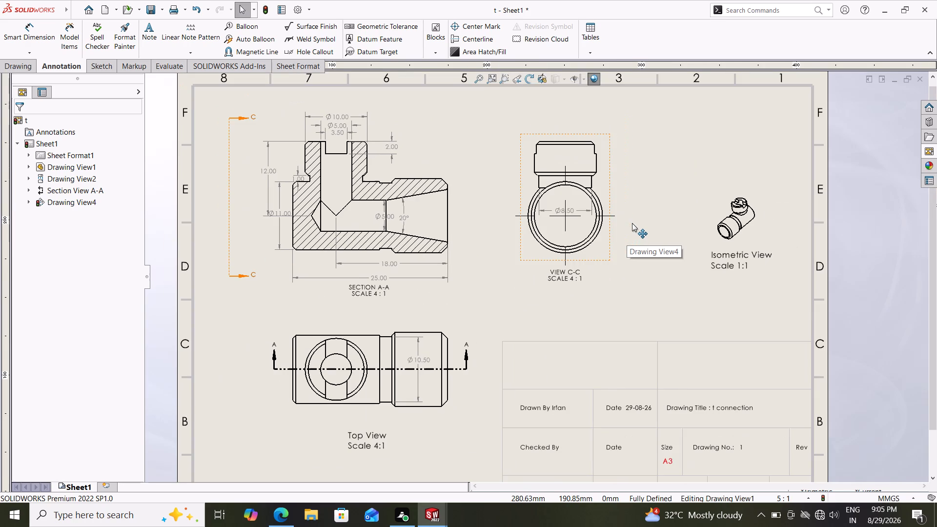
scroll(589, 234, down, 3)
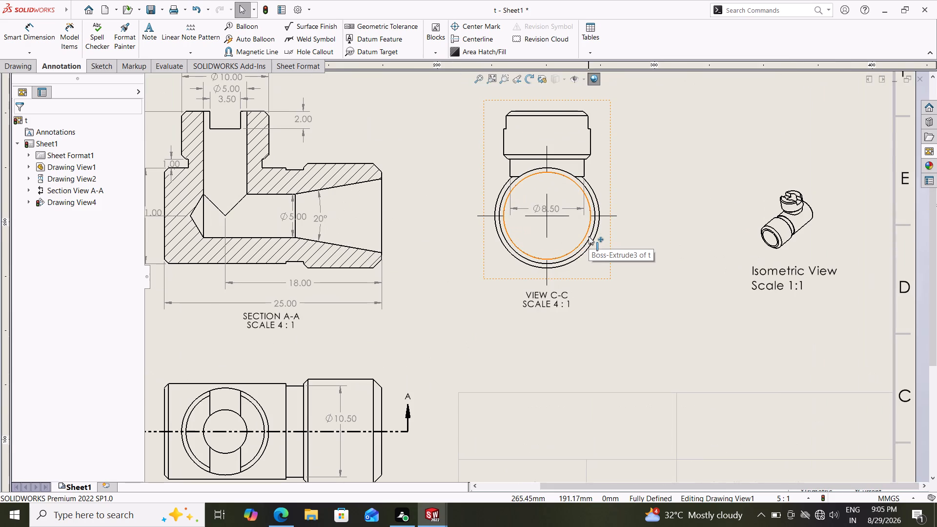
scroll(386, 399, up, 2)
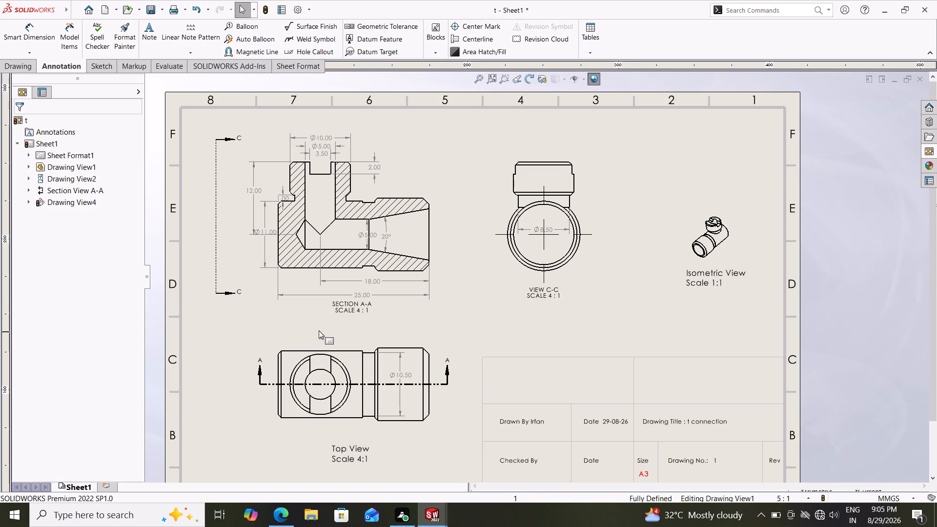
Switch to the connector part document and save it.
click(439, 526)
click(392, 484)
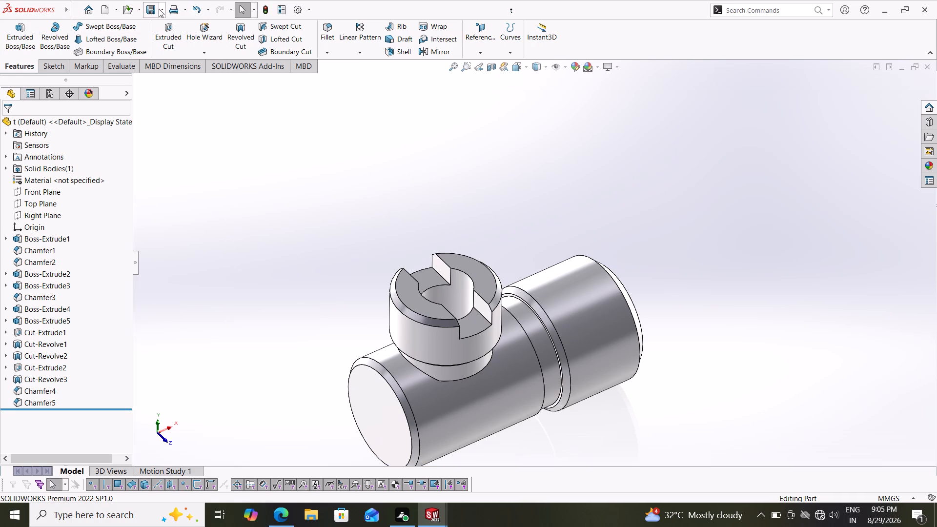
click(159, 9)
click(164, 20)
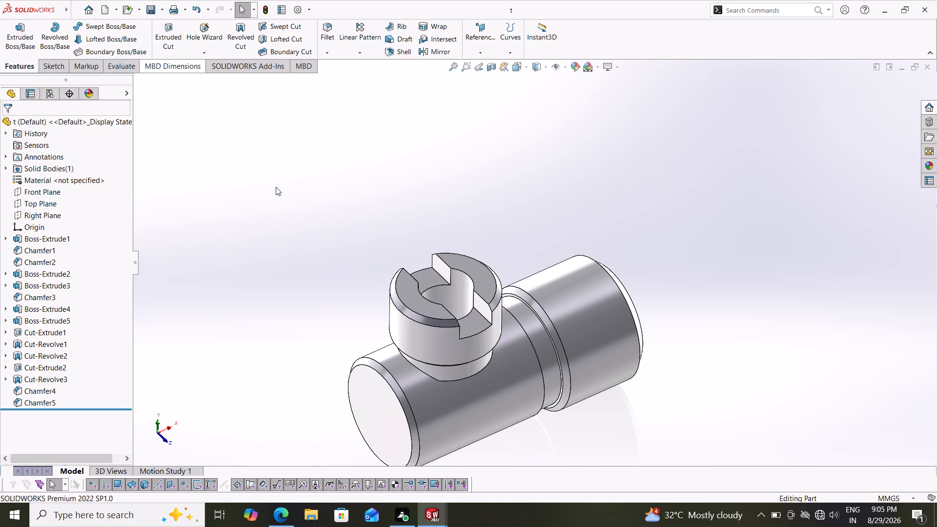
click(163, 5)
click(163, 21)
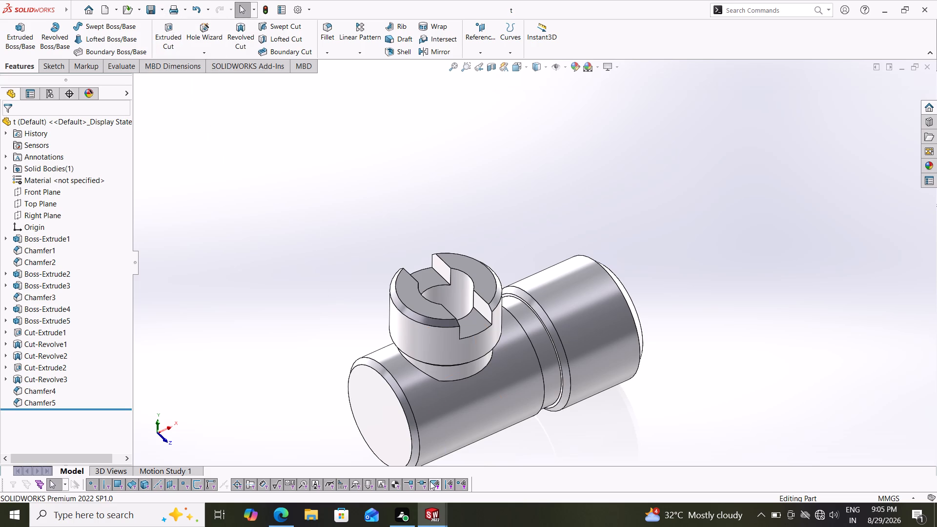
Return to the drawing and save it in Documents as t in SOLIDWORKS Drawing format.
click(430, 525)
click(470, 468)
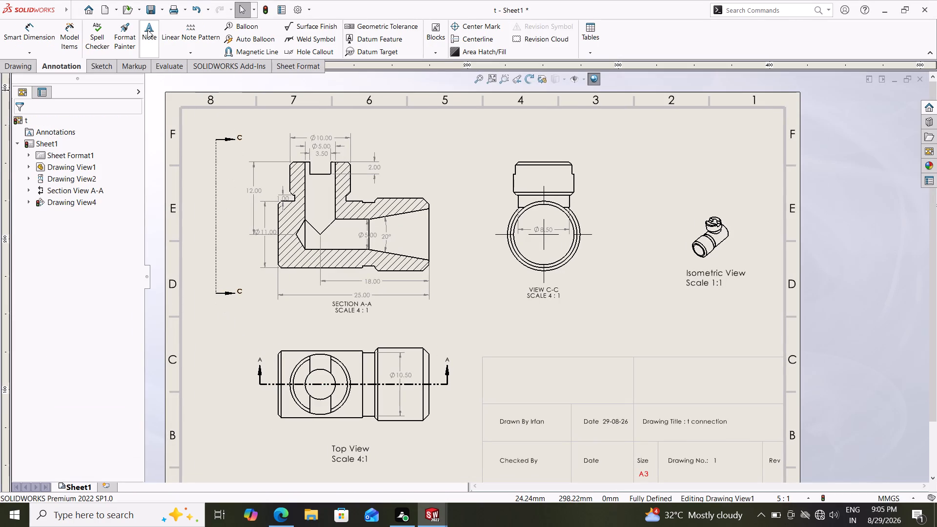
click(163, 13)
click(167, 32)
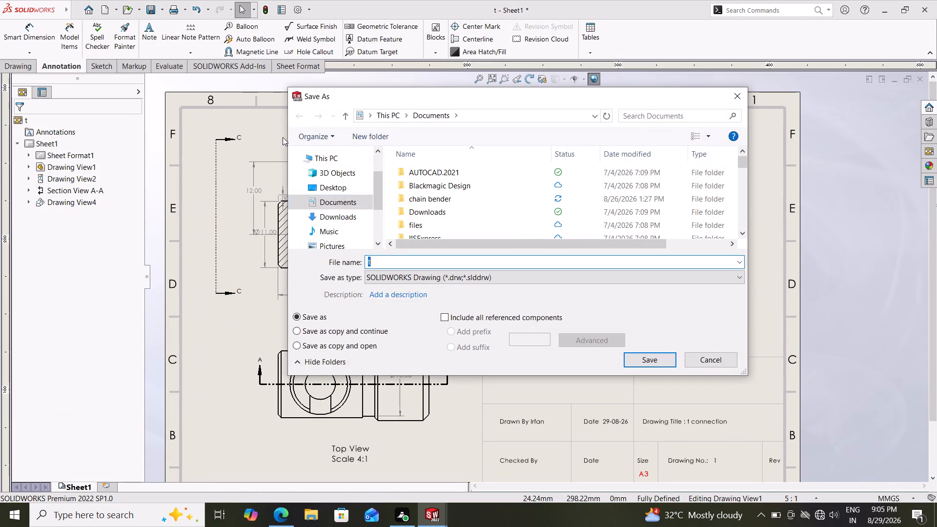
click(643, 362)
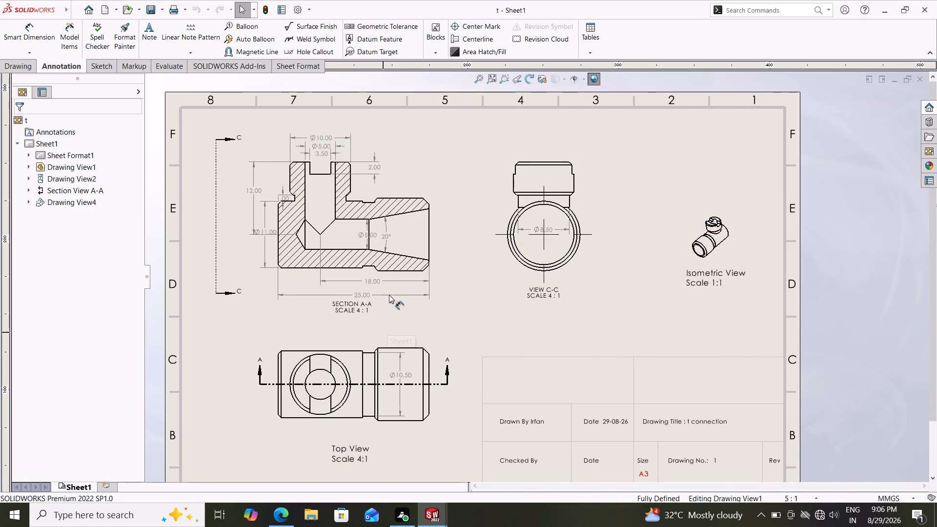
Save the drawing also as an Adobe PDF named t in Documents.
click(163, 2)
click(165, 35)
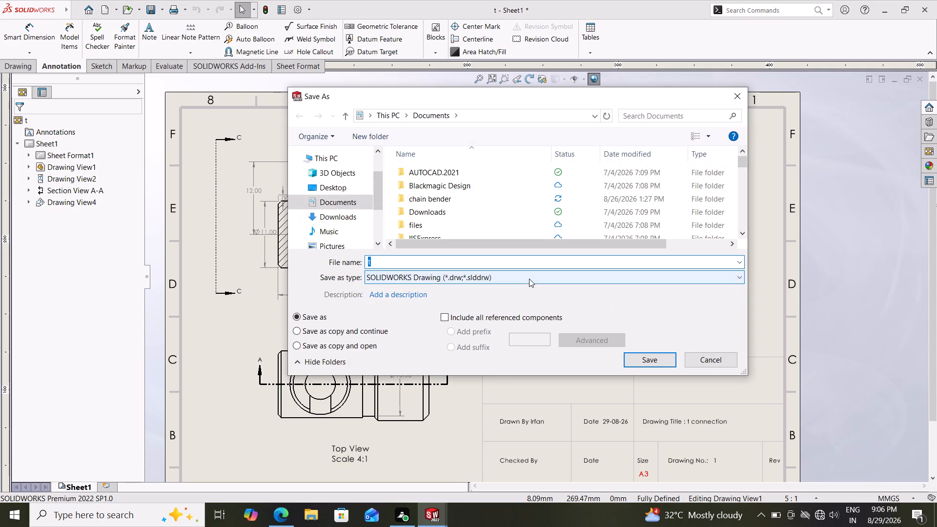
click(529, 279)
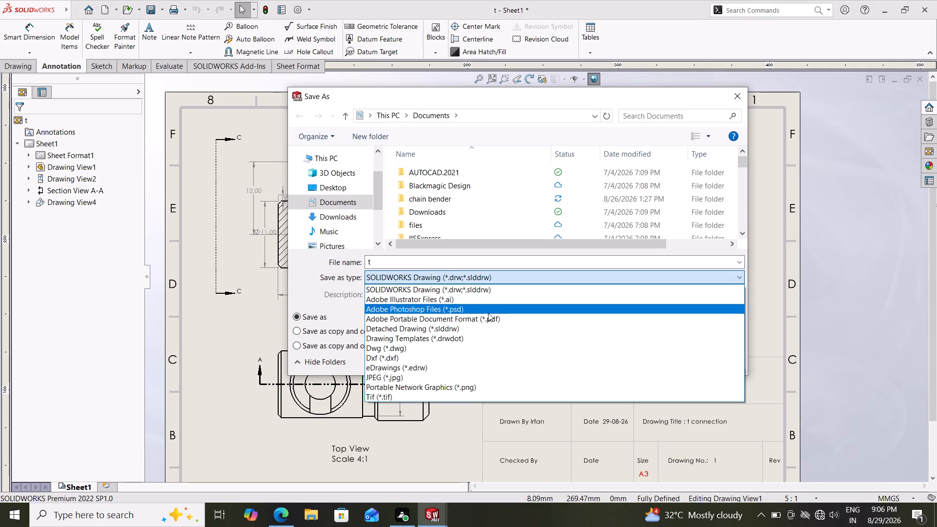
click(487, 315)
click(642, 379)
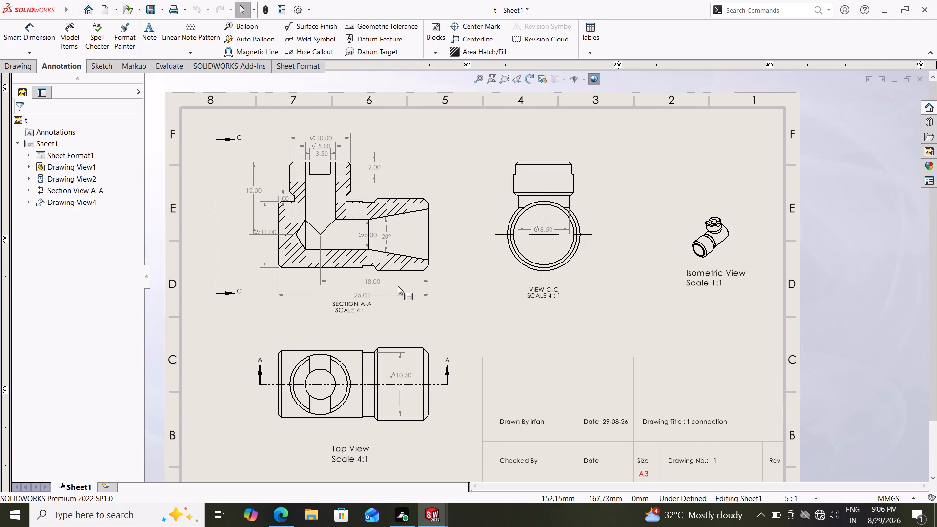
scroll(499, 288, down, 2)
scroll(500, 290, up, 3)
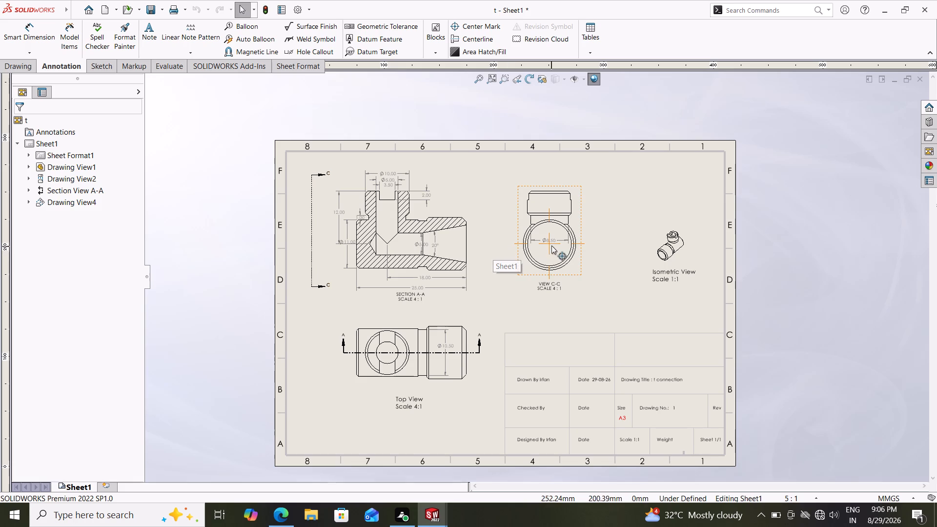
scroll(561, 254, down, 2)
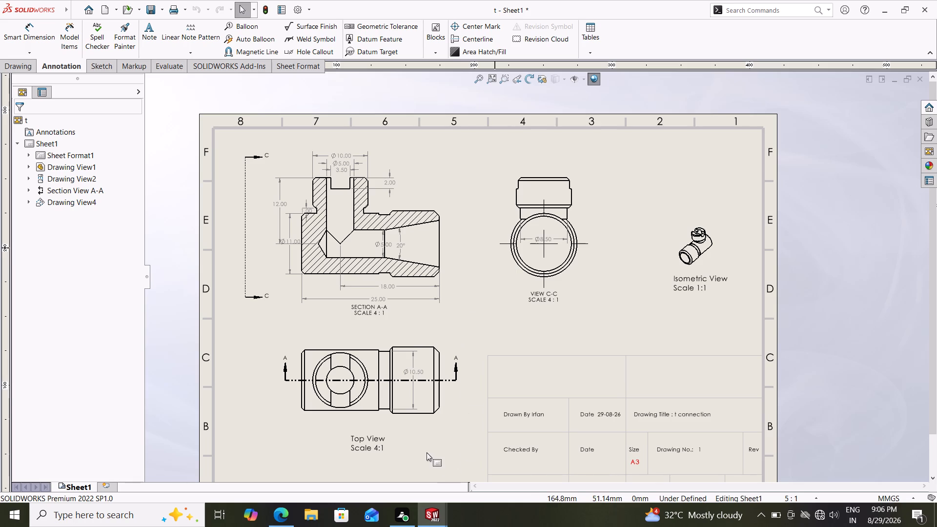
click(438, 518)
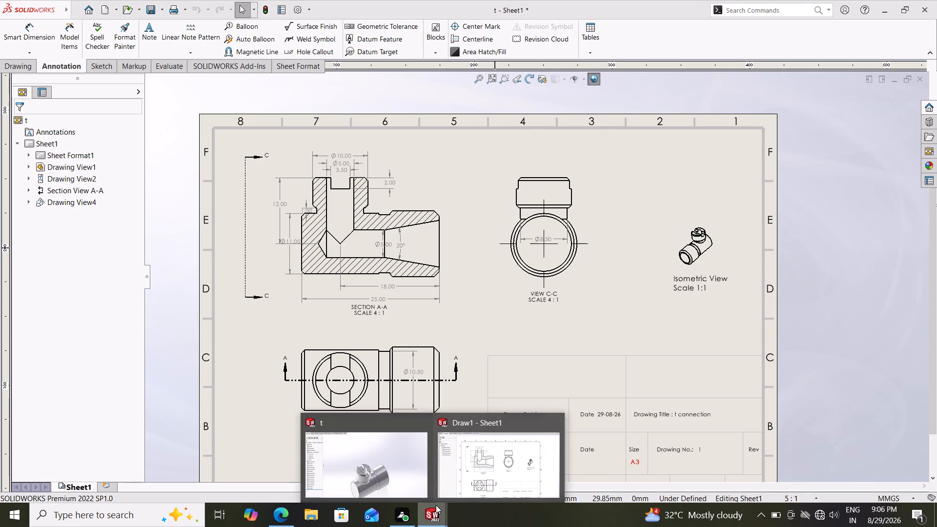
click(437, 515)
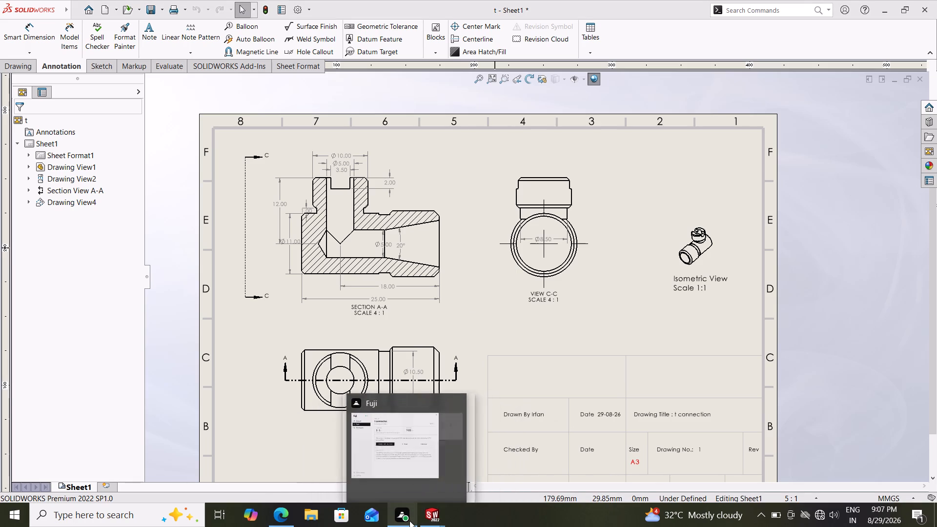